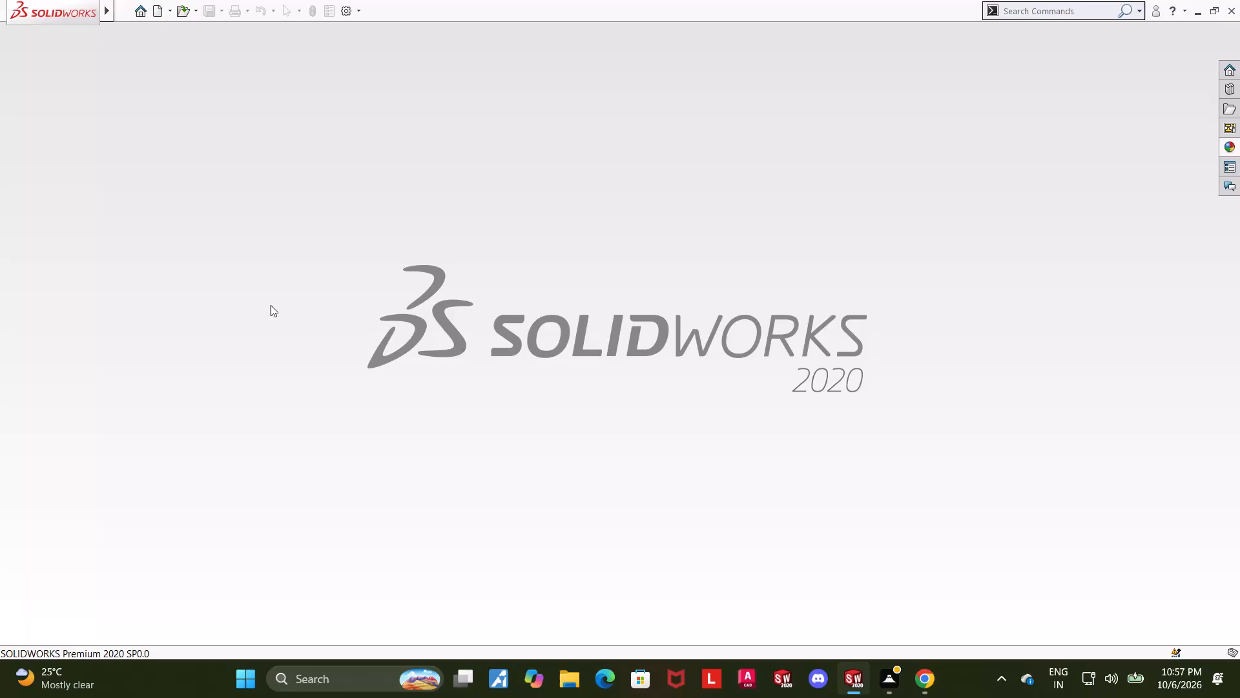
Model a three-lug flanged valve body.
Create a new part document.
{"action": "left_click", "coordinate": [153, 17]}
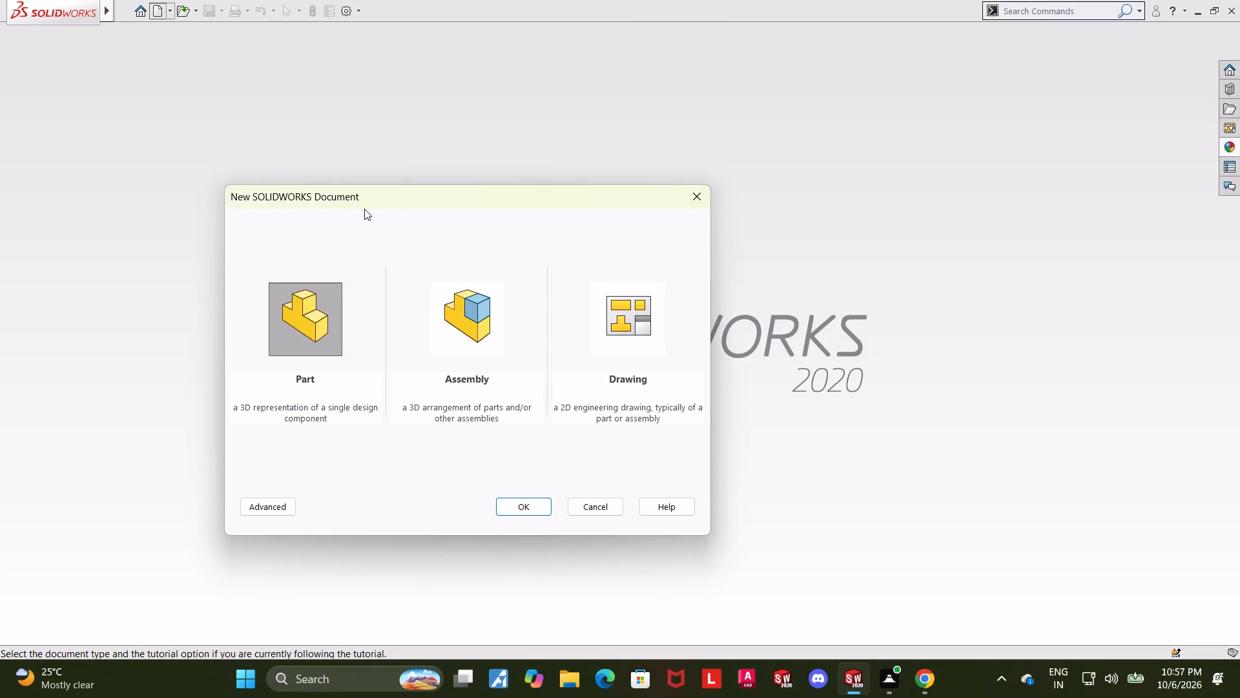
{"action": "double_click", "coordinate": [294, 300]}
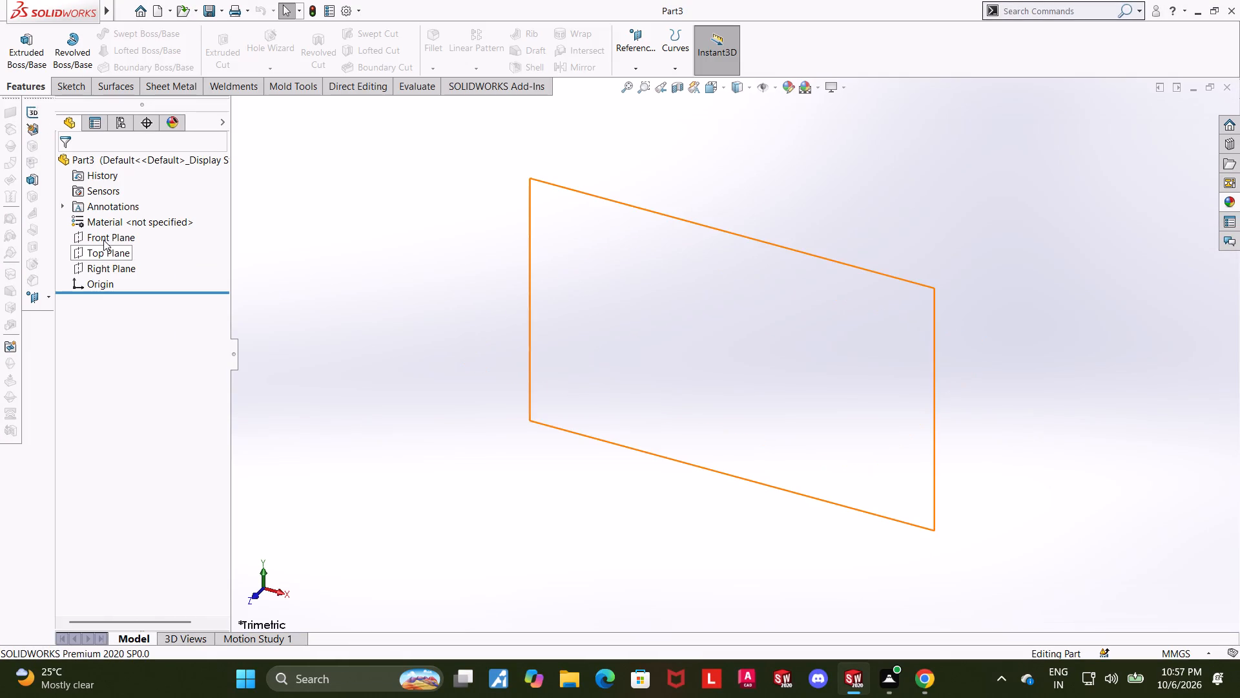
Sketch two concentric circles centred on the origin on the Top Plane, the outer one about 119 mm in diameter.
{"action": "left_click", "coordinate": [105, 257]}
{"action": "left_click", "coordinate": [121, 240]}
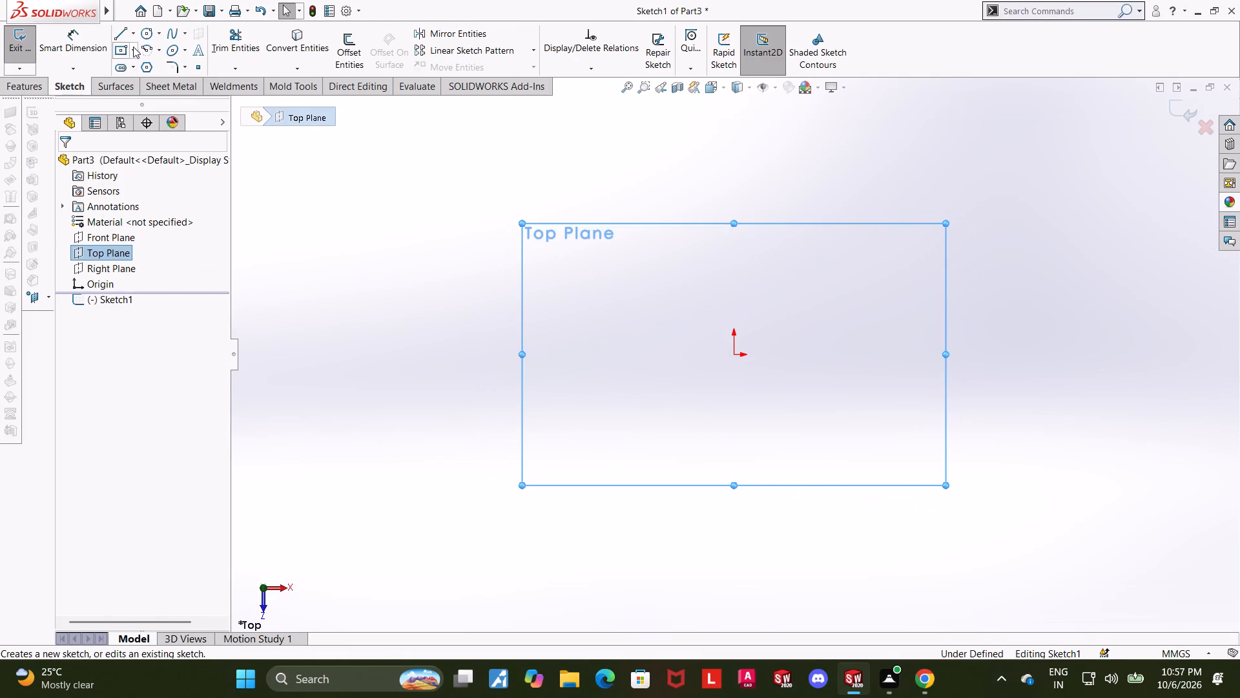
{"action": "left_click", "coordinate": [143, 36]}
{"action": "left_click", "coordinate": [734, 355]}
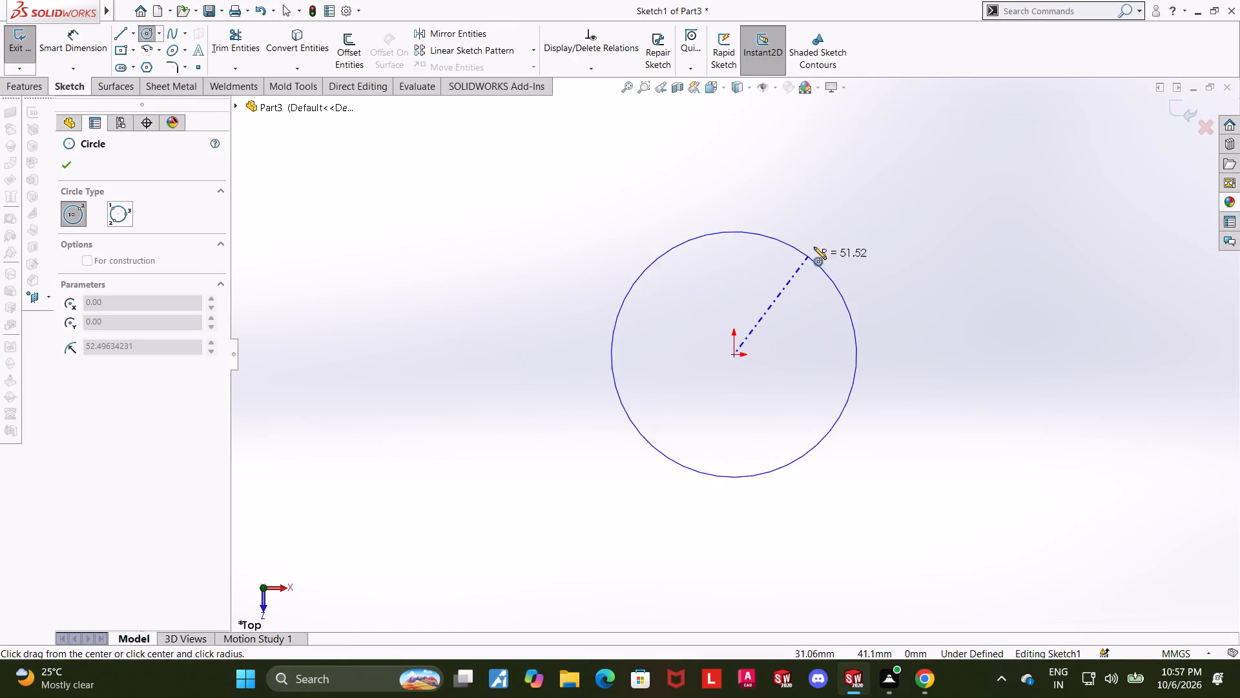
{"action": "left_click", "coordinate": [816, 239]}
{"action": "key", "text": "Escape"}
{"action": "left_click", "coordinate": [142, 39]}
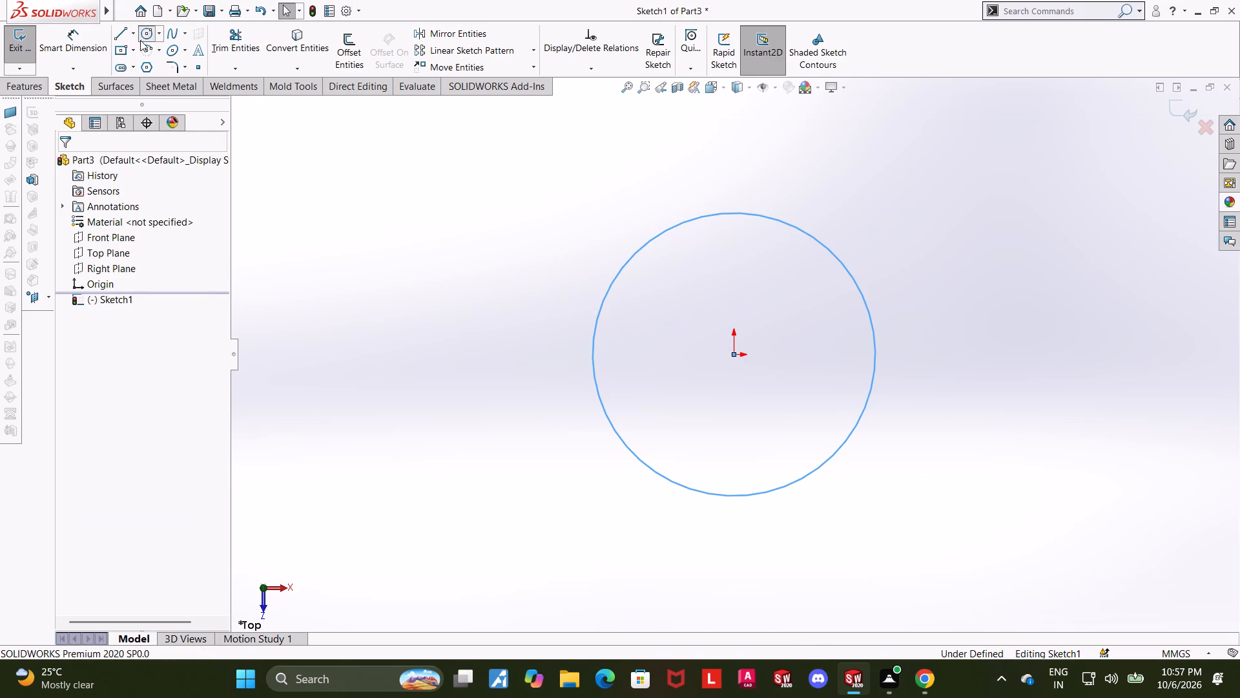
{"action": "left_click", "coordinate": [734, 356]}
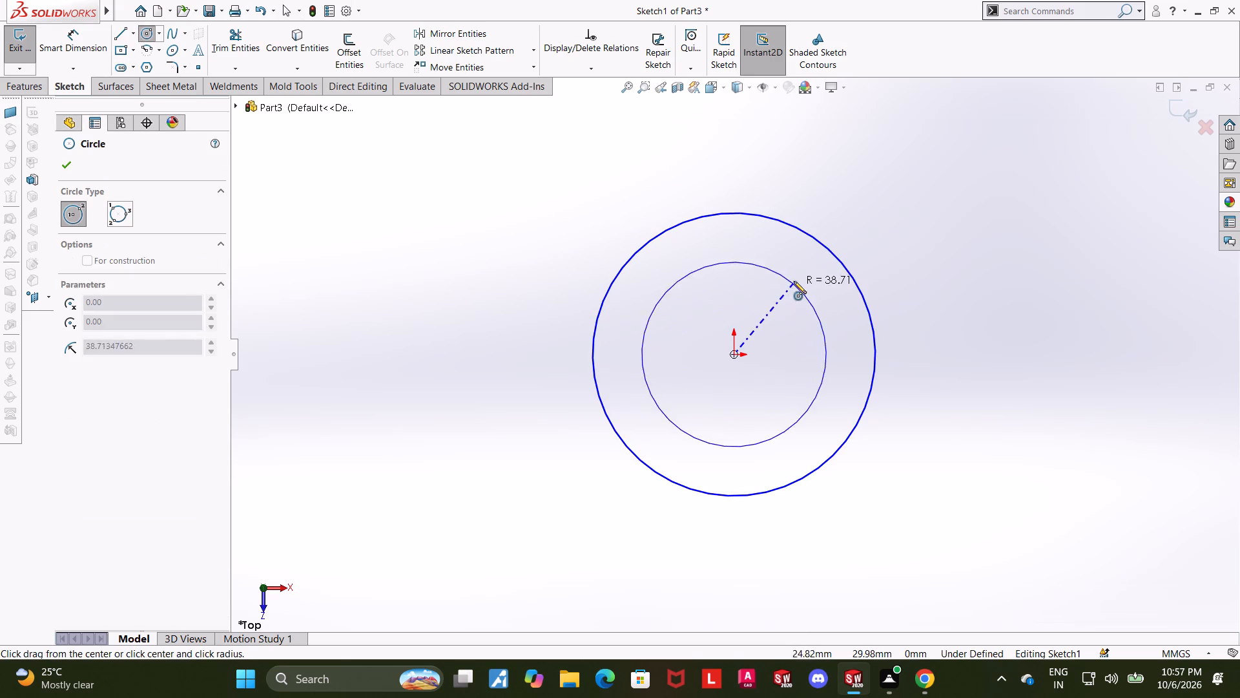
{"action": "left_click", "coordinate": [798, 275]}
{"action": "key", "text": "Escape"}
{"action": "key", "text": "Escape"}
Dimension the outer circle's diameter as 72 mm.
{"action": "left_click", "coordinate": [94, 51]}
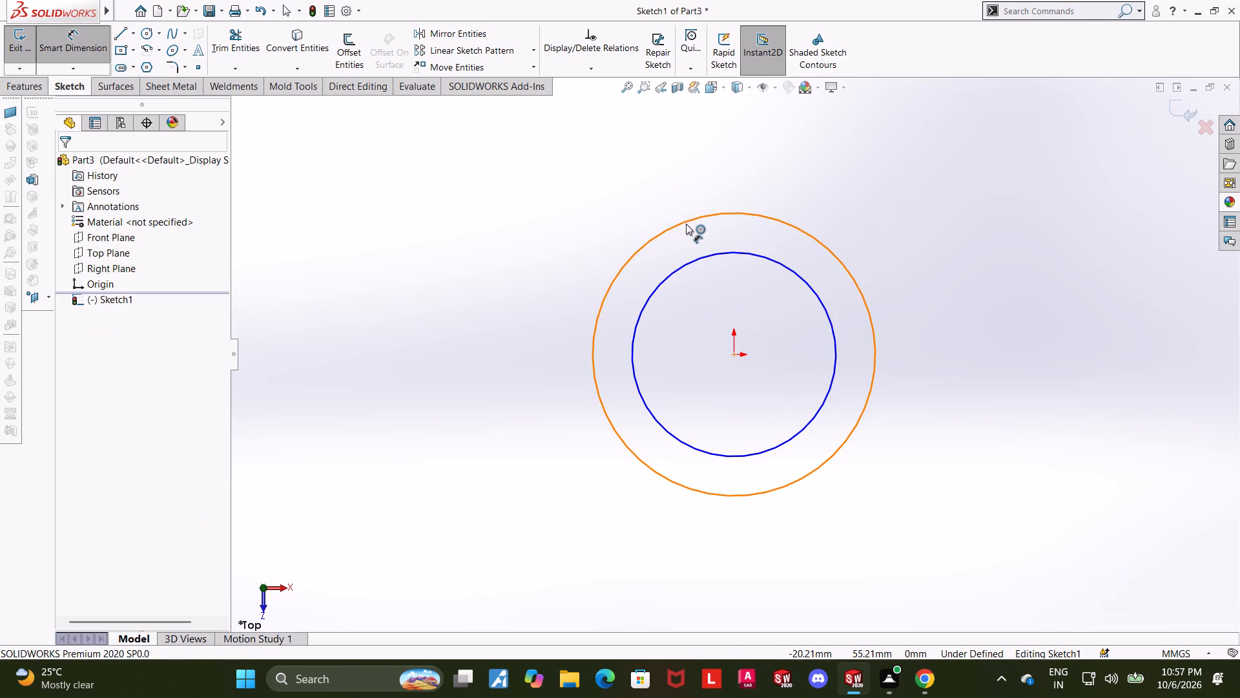
{"action": "left_click", "coordinate": [686, 224]}
{"action": "left_click", "coordinate": [676, 175]}
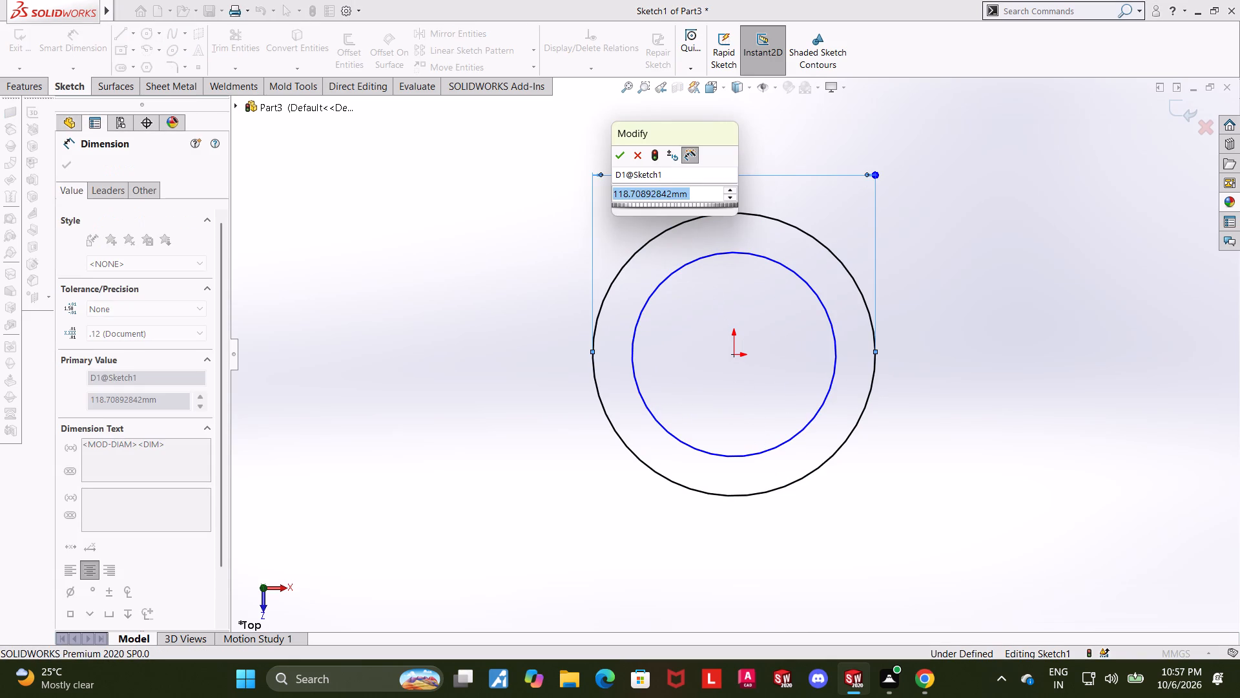
{"action": "type", "text": "36"}
{"action": "type", "text": "*@"}
{"action": "key", "text": "Return"}
{"action": "key", "text": "Escape"}
Dimension the inner circle's diameter as 49 mm.
{"action": "left_click", "coordinate": [50, 37]}
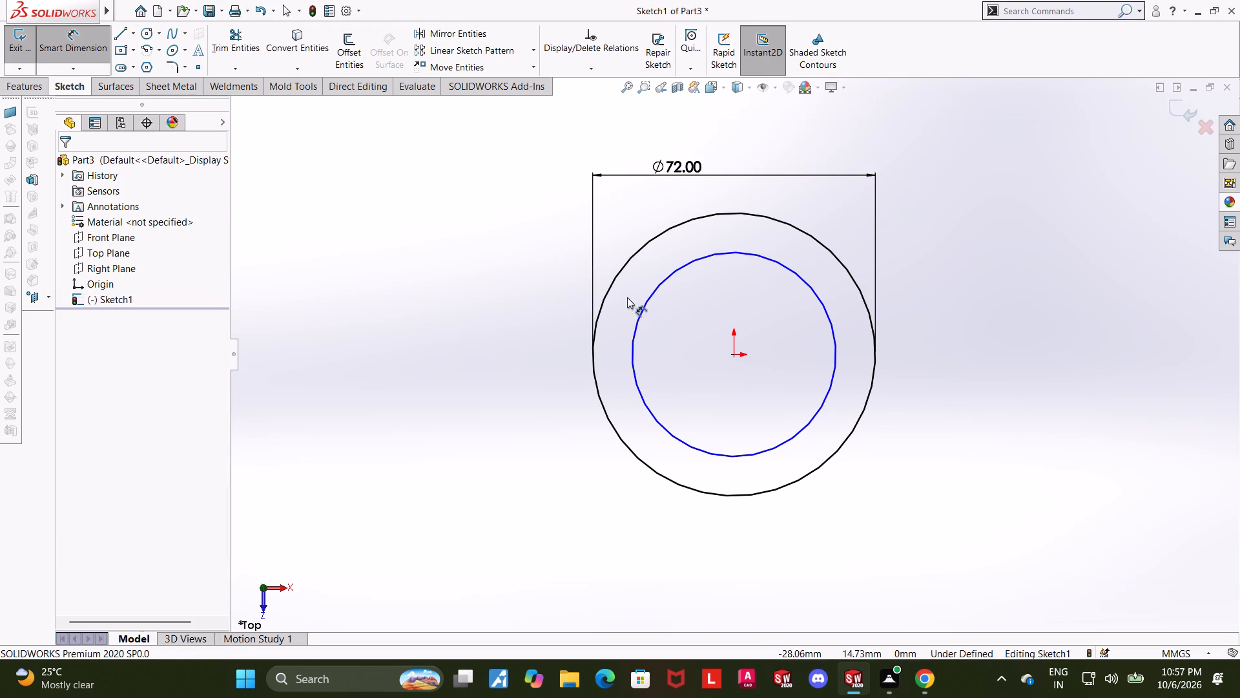
{"action": "left_click", "coordinate": [661, 280]}
{"action": "left_click", "coordinate": [685, 325]}
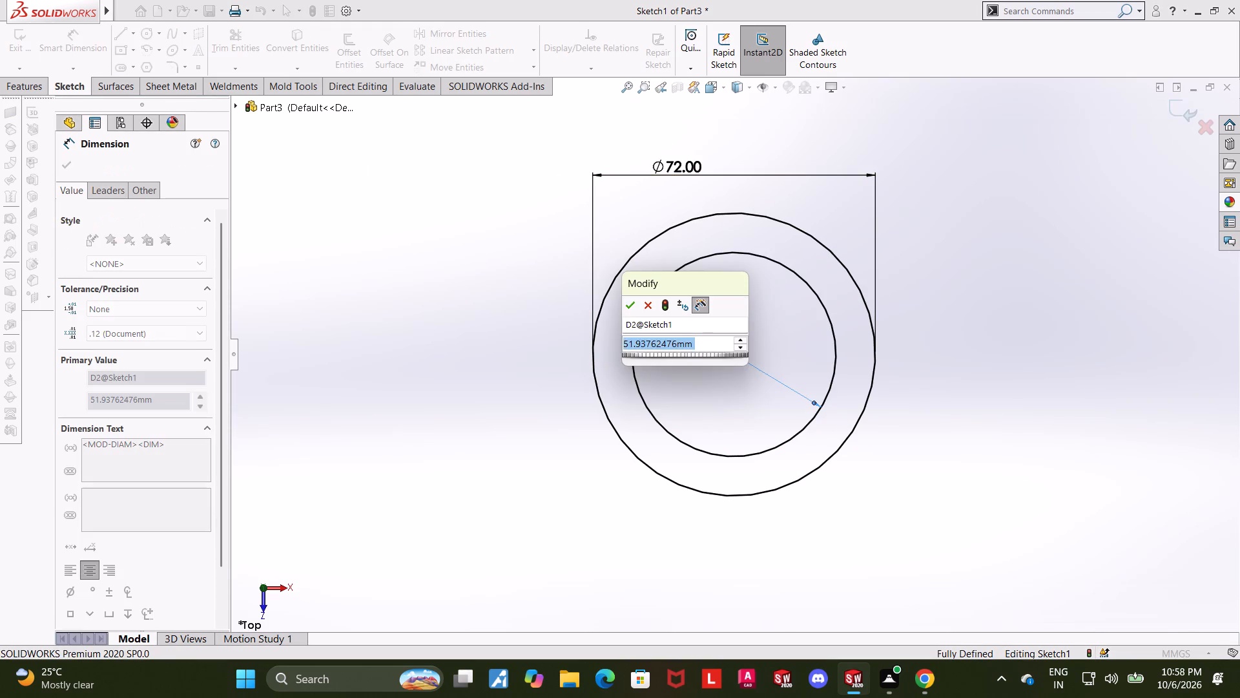
{"action": "type", "text": "49"}
{"action": "key", "text": "Return"}
{"action": "key", "text": "Escape"}
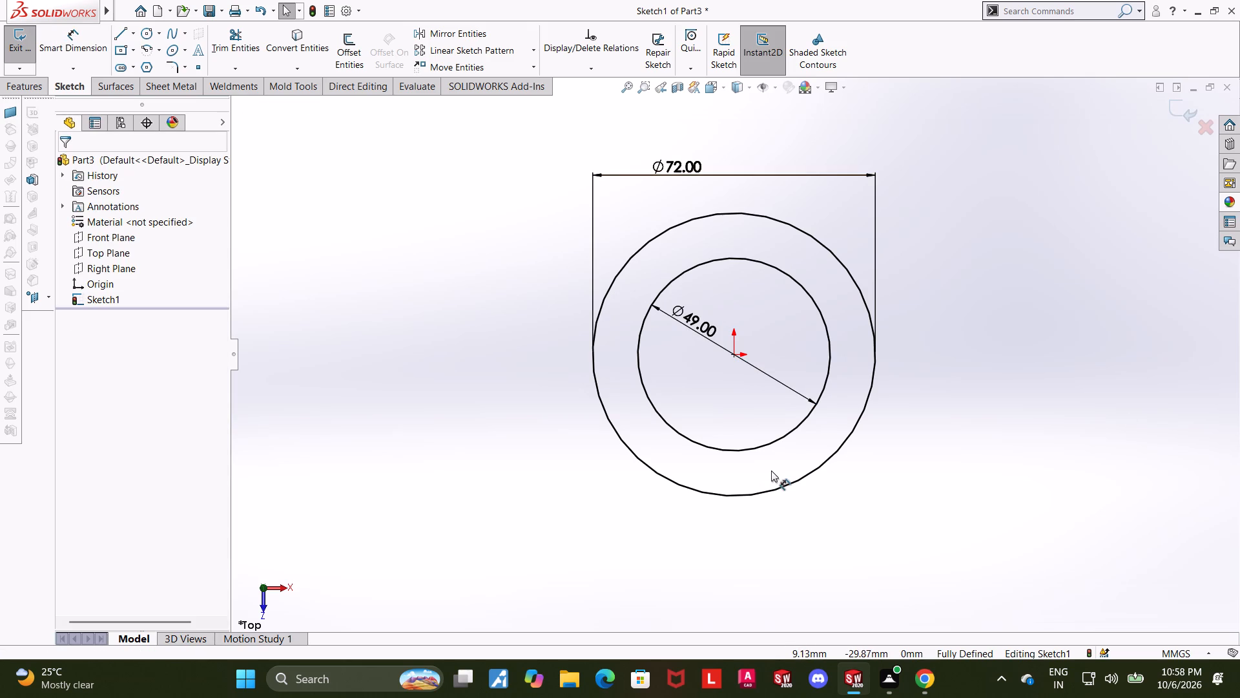
Exit the sketch and extrude the ring profile as a boss 57 mm deep with the Mid Plane end condition.
{"action": "left_click", "coordinate": [1177, 103]}
{"action": "scroll", "coordinate": [1051, 343], "scroll_direction": "up", "scroll_amount": 1}
{"action": "middle_click_drag", "start_coordinate": [1051, 343], "coordinate": [1049, 295]}
{"action": "left_click", "coordinate": [21, 52]}
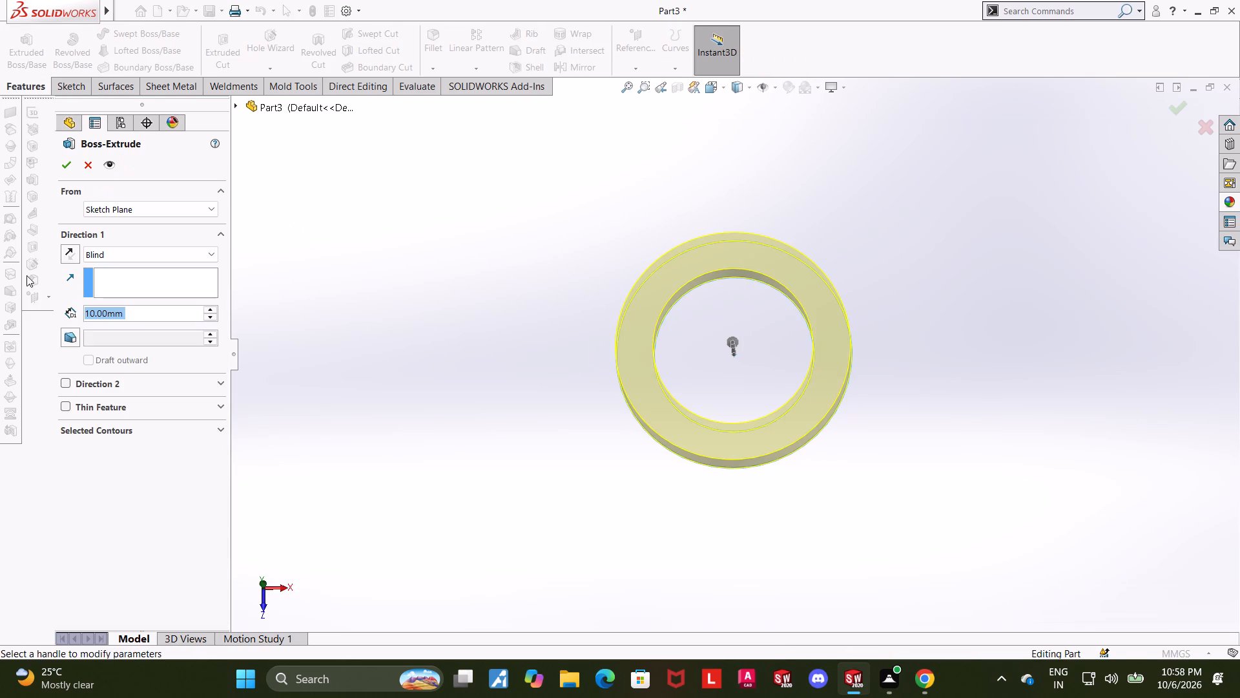
{"action": "left_click", "coordinate": [91, 253]}
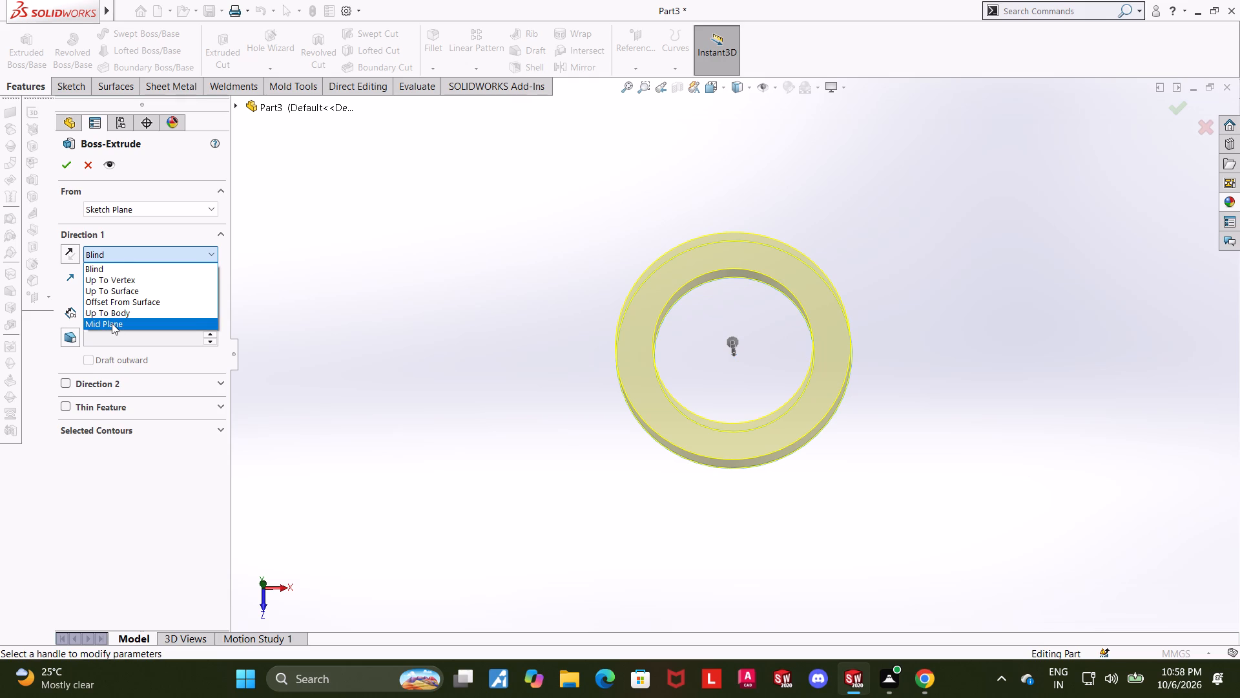
{"action": "left_click", "coordinate": [112, 323]}
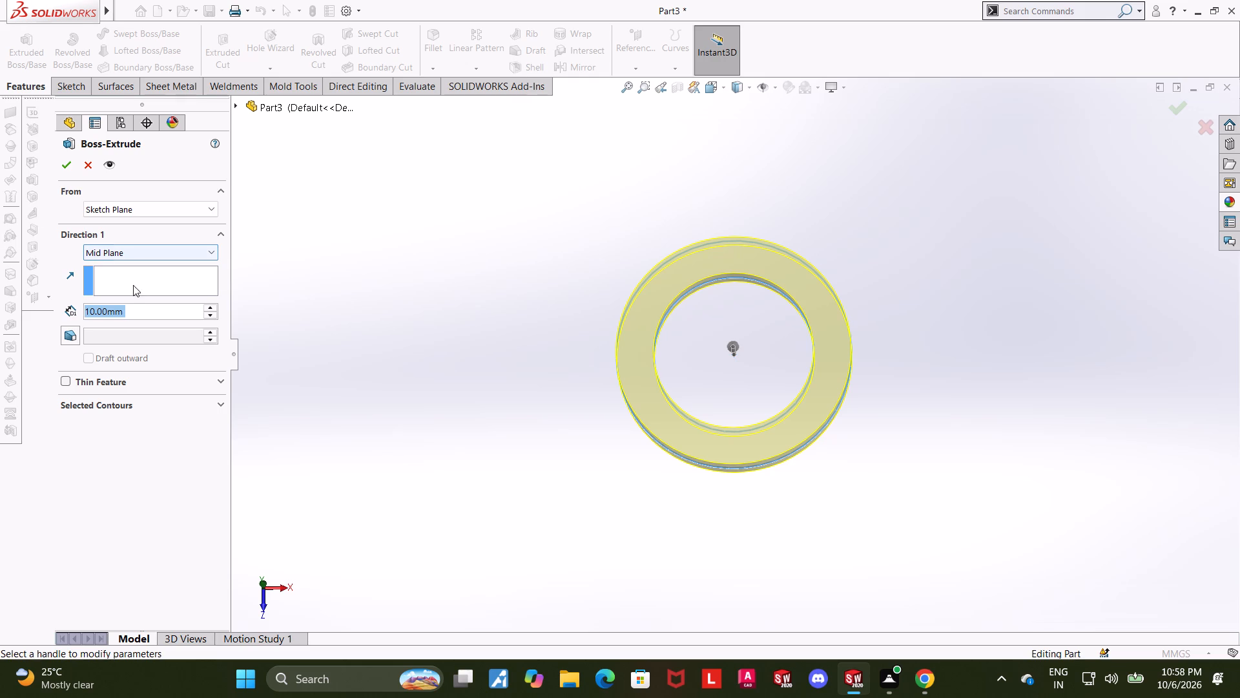
{"action": "type", "text": "57"}
{"action": "key", "text": "Return"}
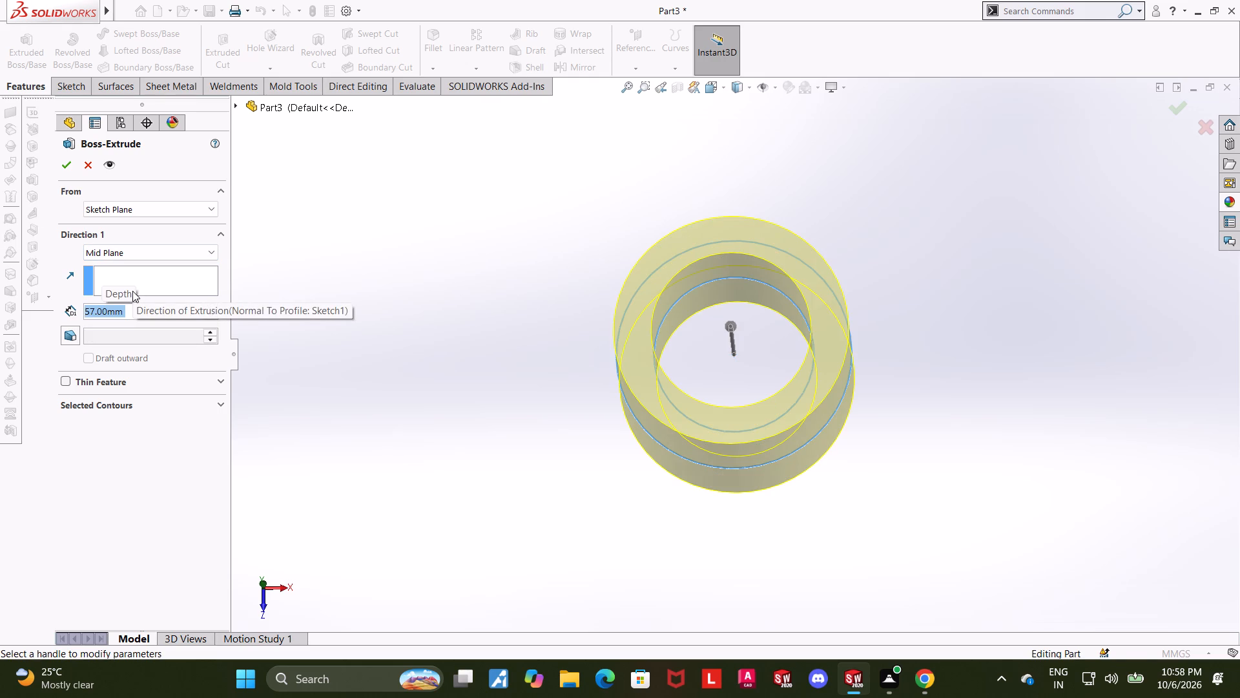
{"action": "left_click", "coordinate": [61, 171]}
{"action": "left_click", "coordinate": [603, 465]}
Start a sketch on the ring's top face and draw a circle about 8 mm in diameter outside the ring, directly above the origin.
{"action": "middle_click_drag", "start_coordinate": [1014, 516], "coordinate": [1047, 342]}
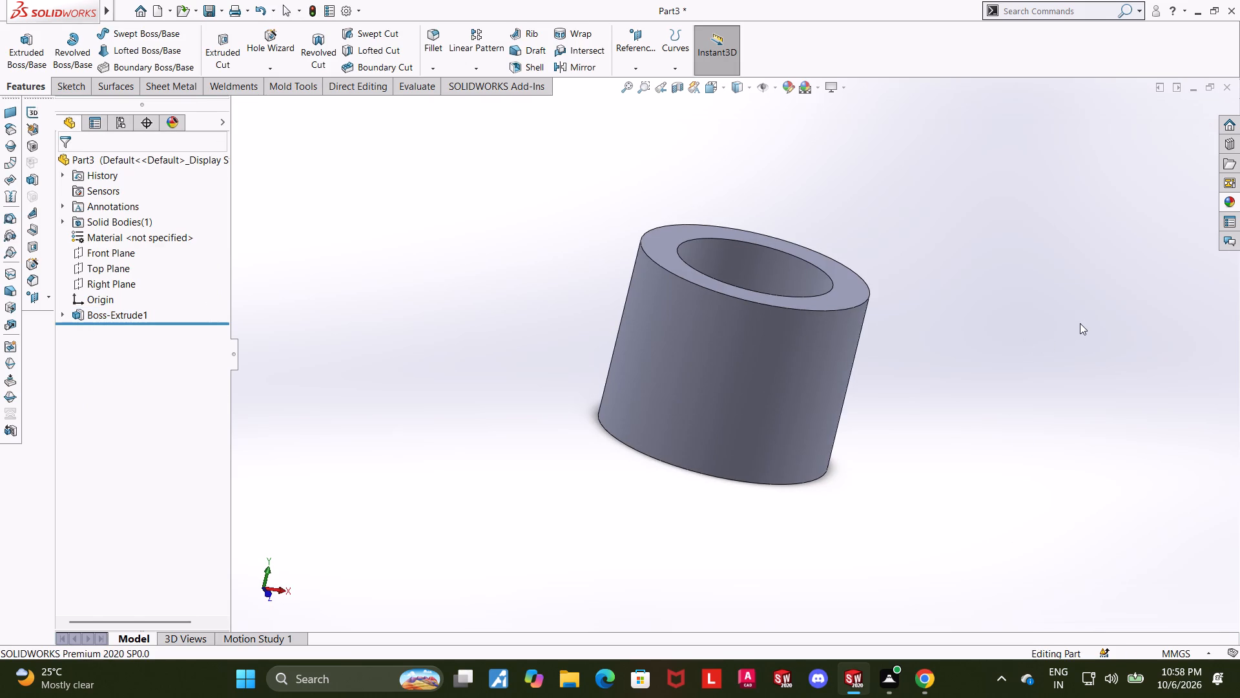
{"action": "middle_click_drag", "start_coordinate": [1090, 315], "coordinate": [1088, 350]}
{"action": "left_click", "coordinate": [863, 300]}
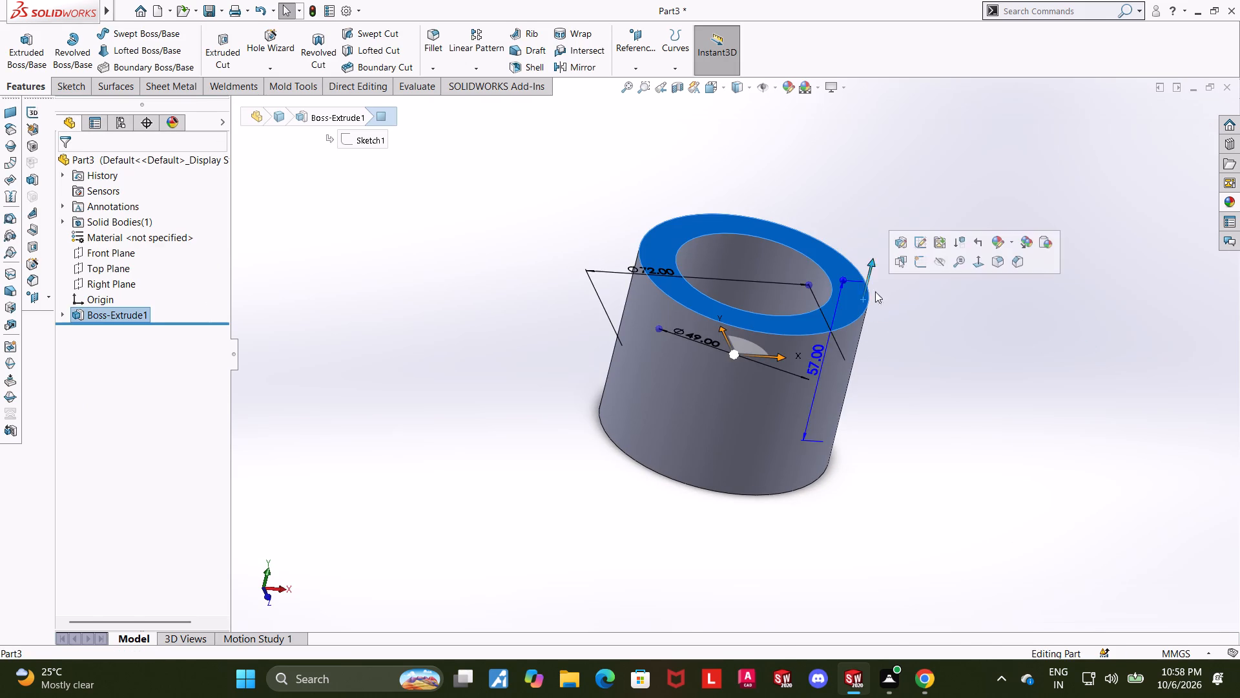
{"action": "left_click", "coordinate": [927, 260]}
{"action": "left_click", "coordinate": [104, 330]}
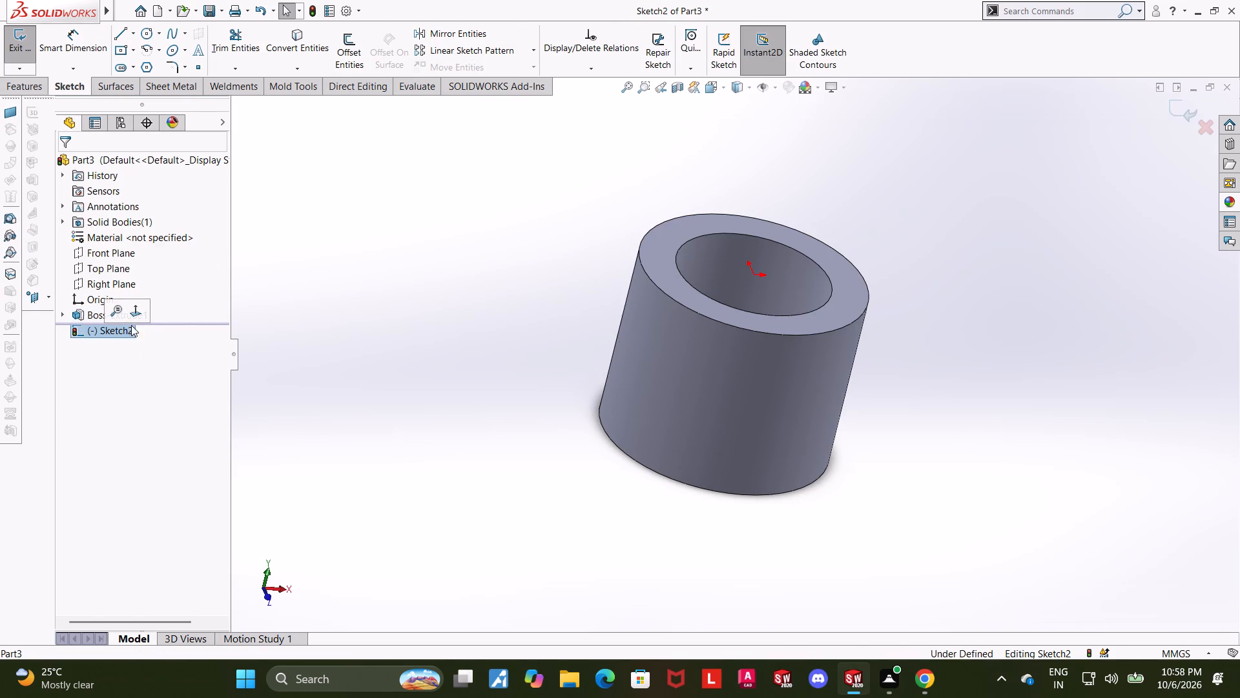
{"action": "left_click", "coordinate": [132, 311]}
{"action": "scroll", "coordinate": [883, 441], "scroll_direction": "up", "scroll_amount": 4}
{"action": "scroll", "coordinate": [882, 441], "scroll_direction": "down", "scroll_amount": 3}
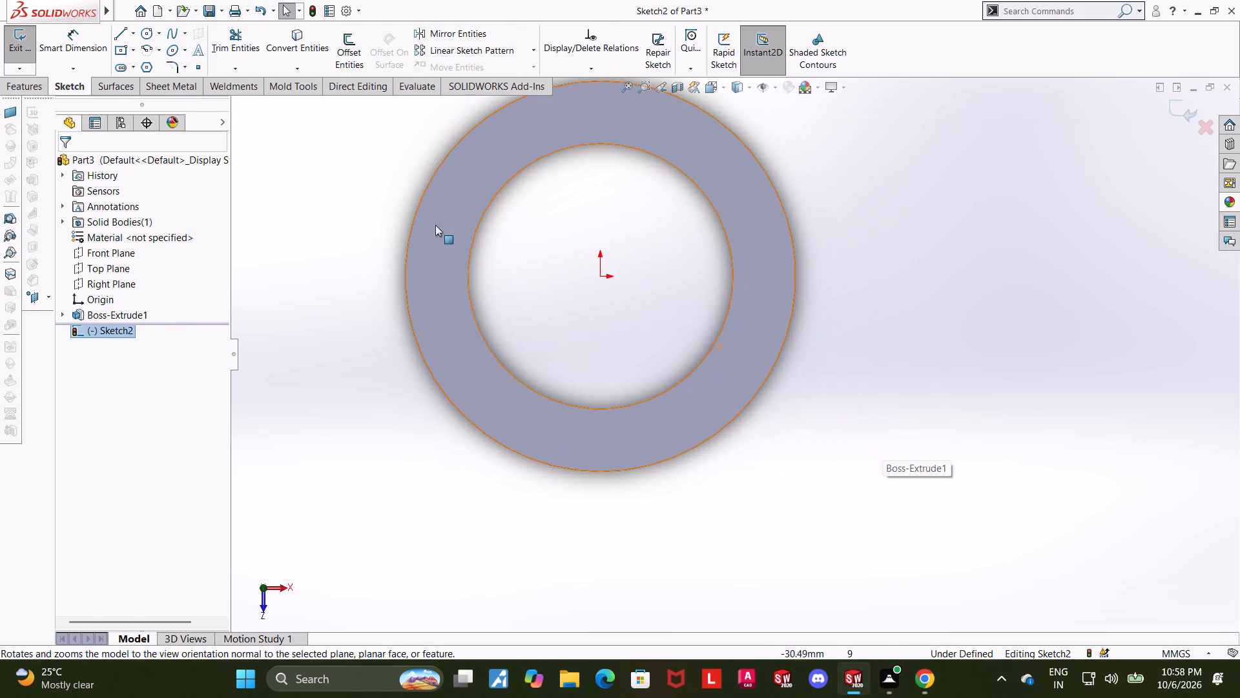
{"action": "scroll", "coordinate": [447, 230], "scroll_direction": "up", "scroll_amount": 4}
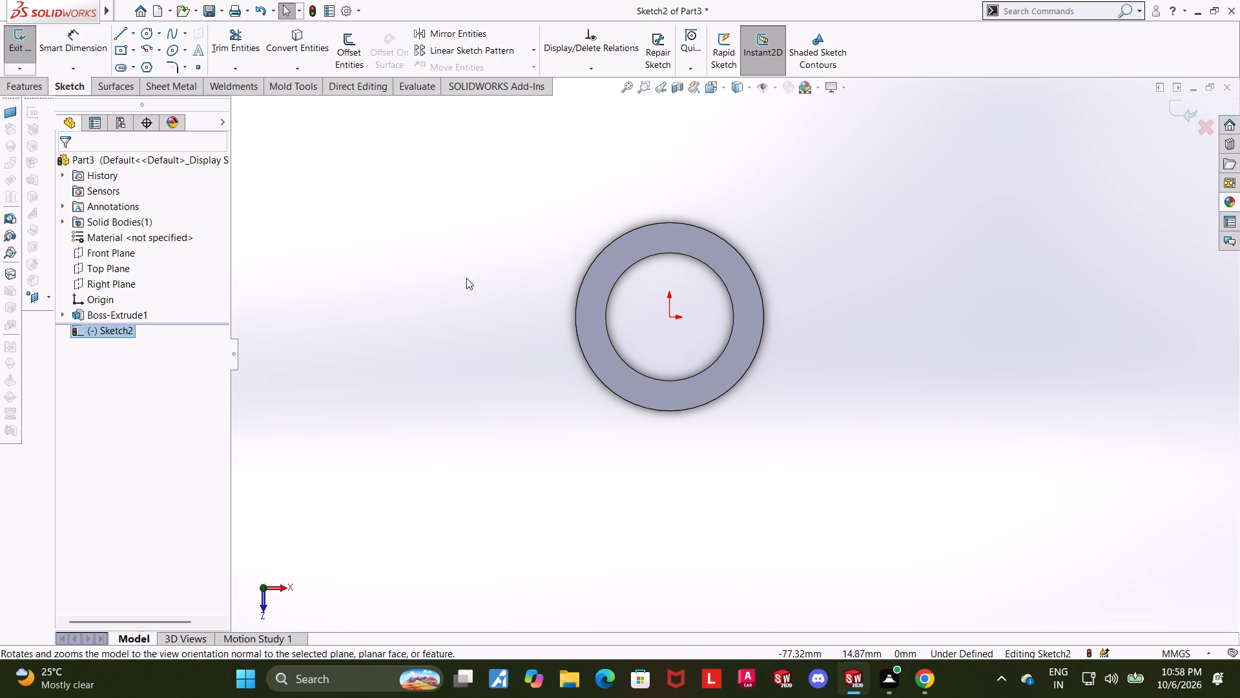
{"action": "left_click", "coordinate": [149, 35]}
{"action": "scroll", "coordinate": [803, 238], "scroll_direction": "down", "scroll_amount": 2}
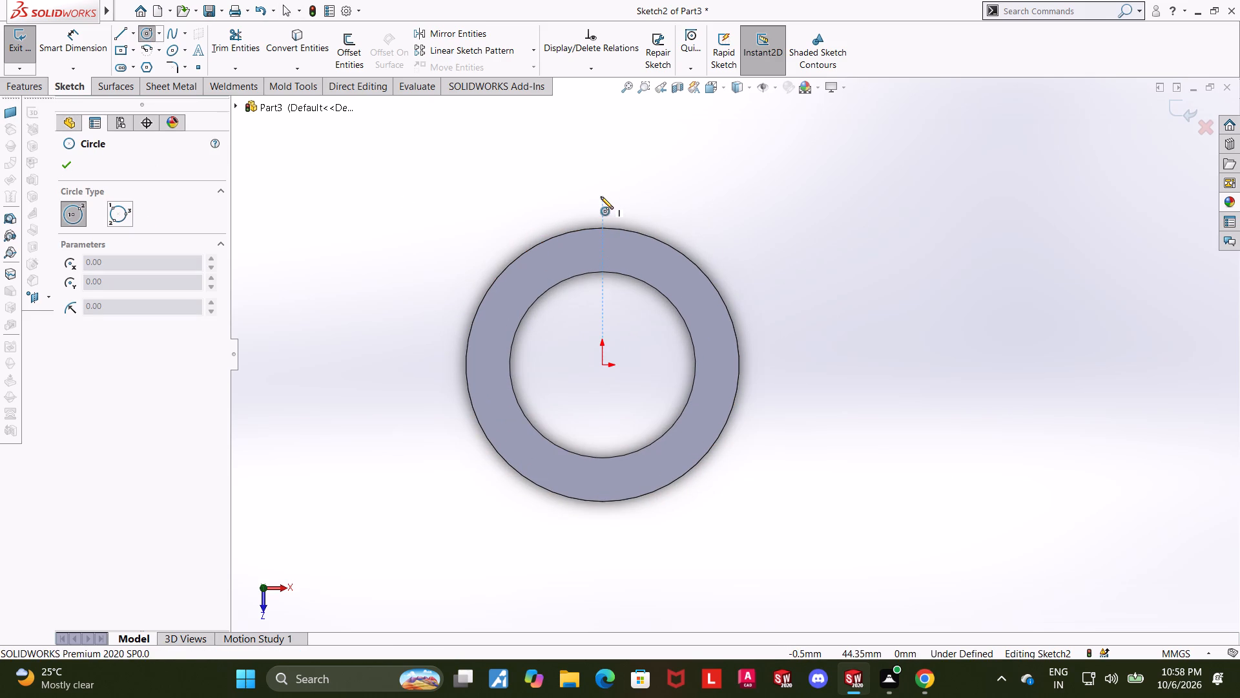
{"action": "left_click", "coordinate": [601, 196]}
{"action": "left_click", "coordinate": [617, 191]}
{"action": "key", "text": "Escape"}
{"action": "key", "text": "Escape"}
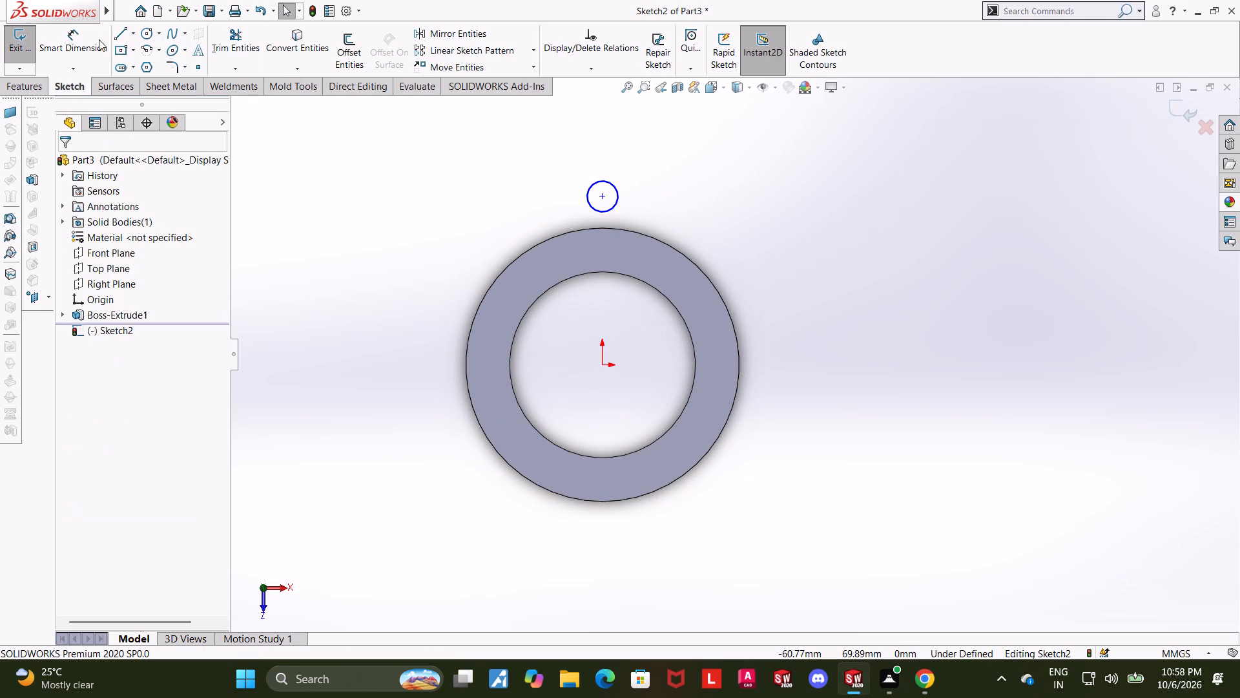
Dimension the small circle's diameter as 26 mm.
{"action": "left_click", "coordinate": [99, 39]}
{"action": "left_click", "coordinate": [588, 191]}
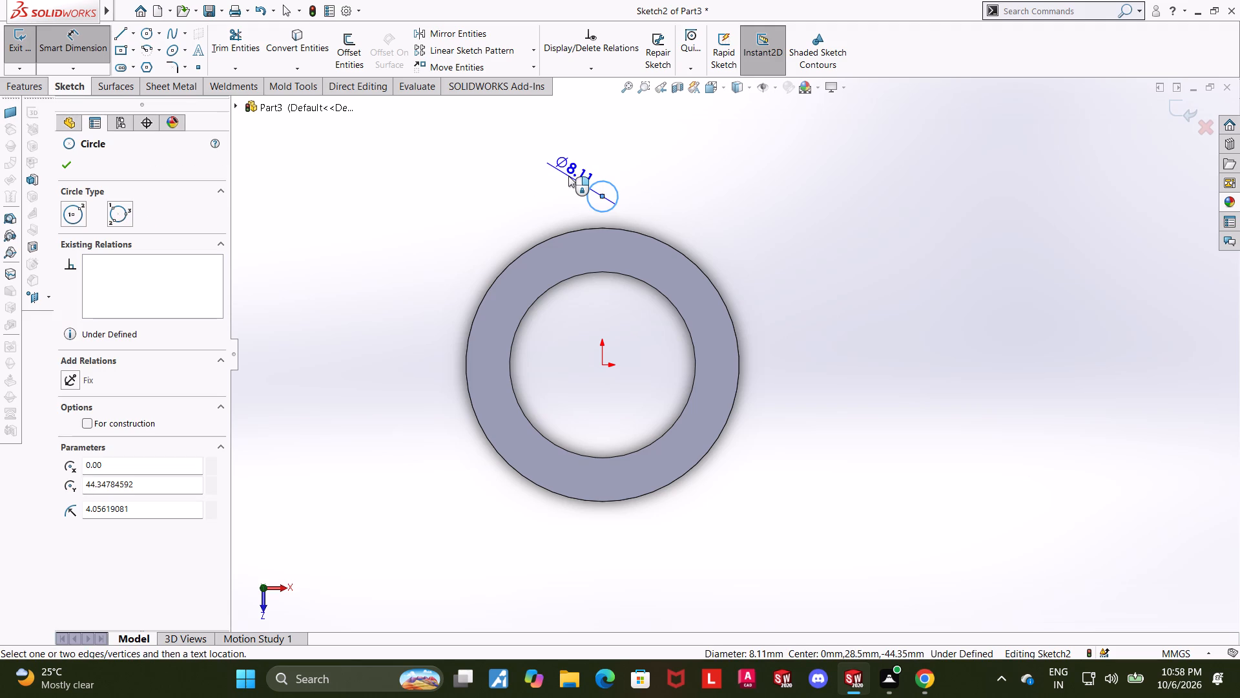
{"action": "left_click", "coordinate": [568, 176]}
{"action": "key", "text": "2"}
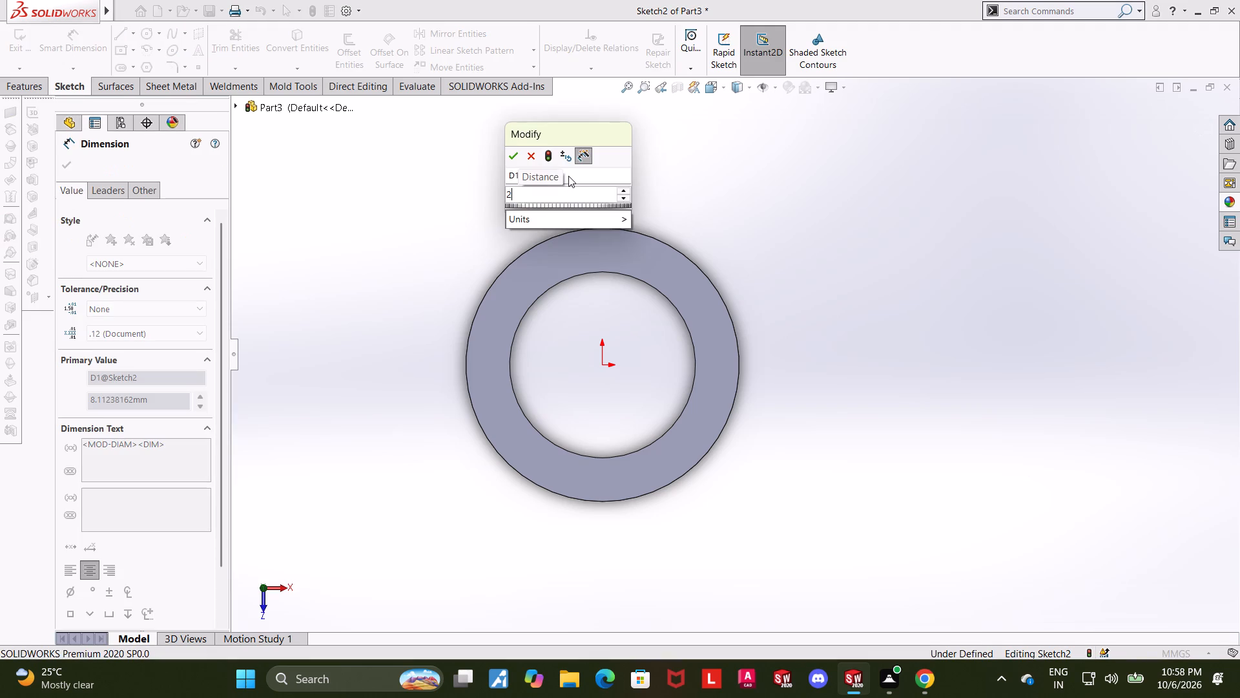
{"action": "key", "text": "6"}
{"action": "key", "text": "Return"}
{"action": "key", "text": "Escape"}
{"action": "key", "text": "Escape"}
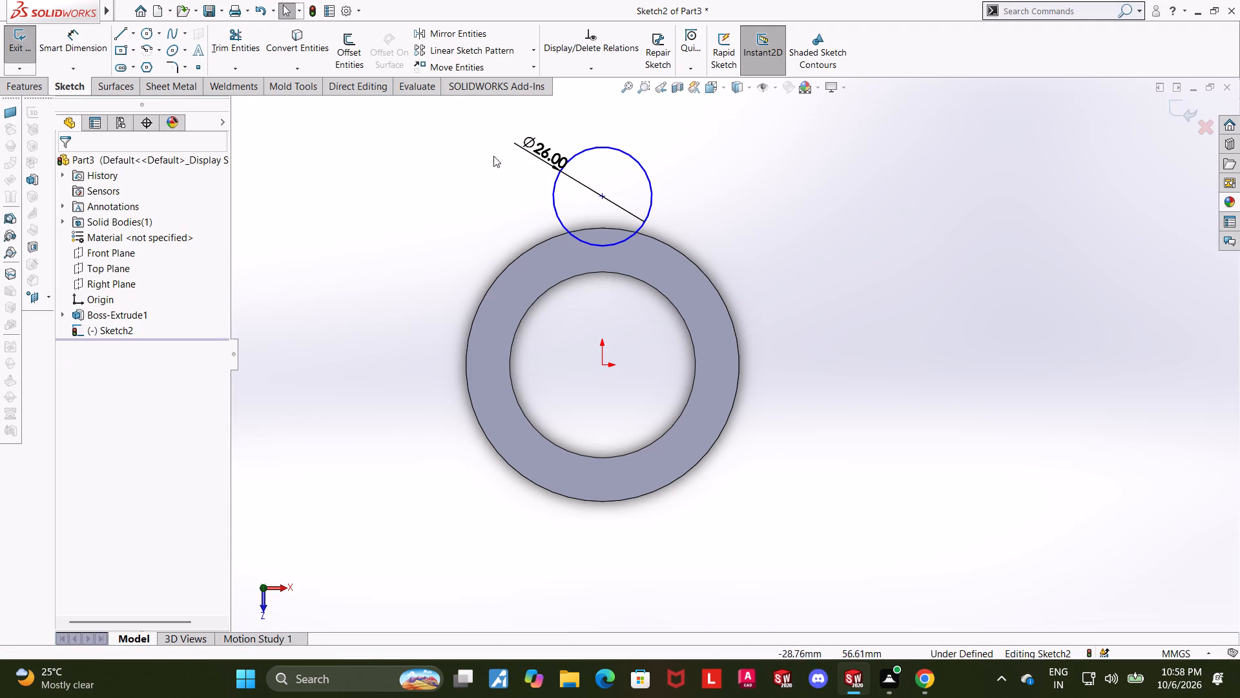
Add a vertical relation between the 26 mm circle's centre and the origin.
{"action": "left_click", "coordinate": [600, 194], "text": "ctrl"}
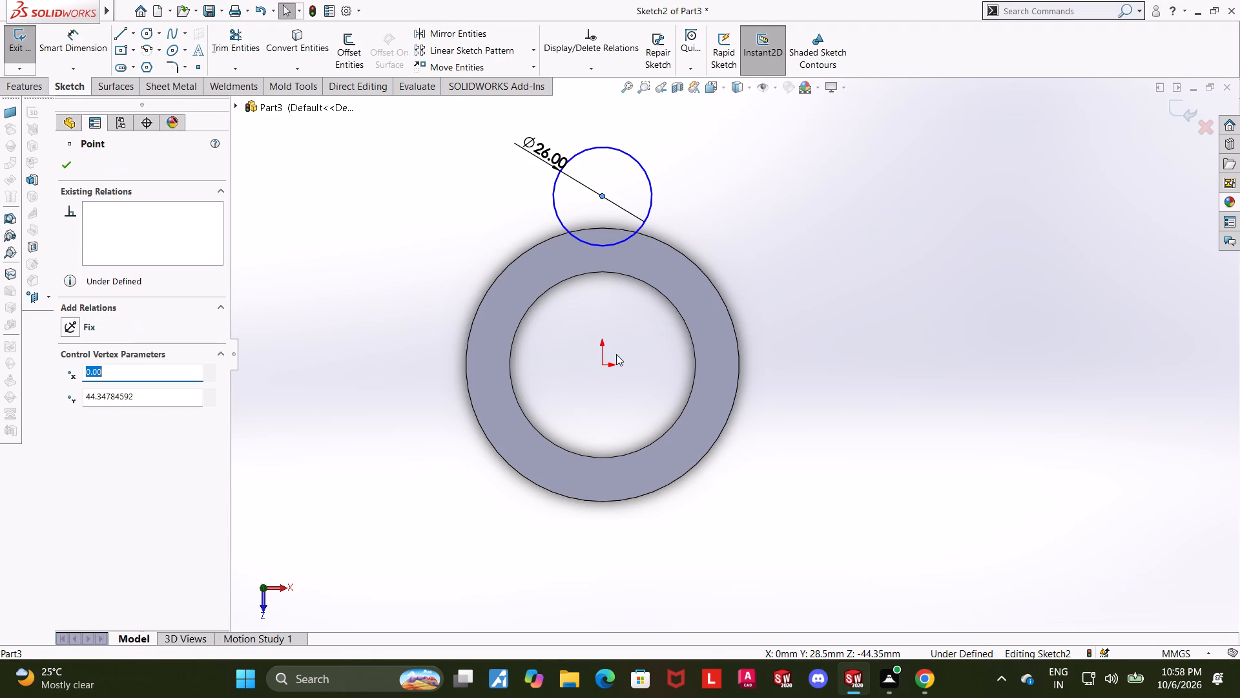
{"action": "left_click", "coordinate": [603, 365], "text": "ctrl"}
{"action": "left_click", "coordinate": [68, 414]}
{"action": "key", "text": "Escape"}
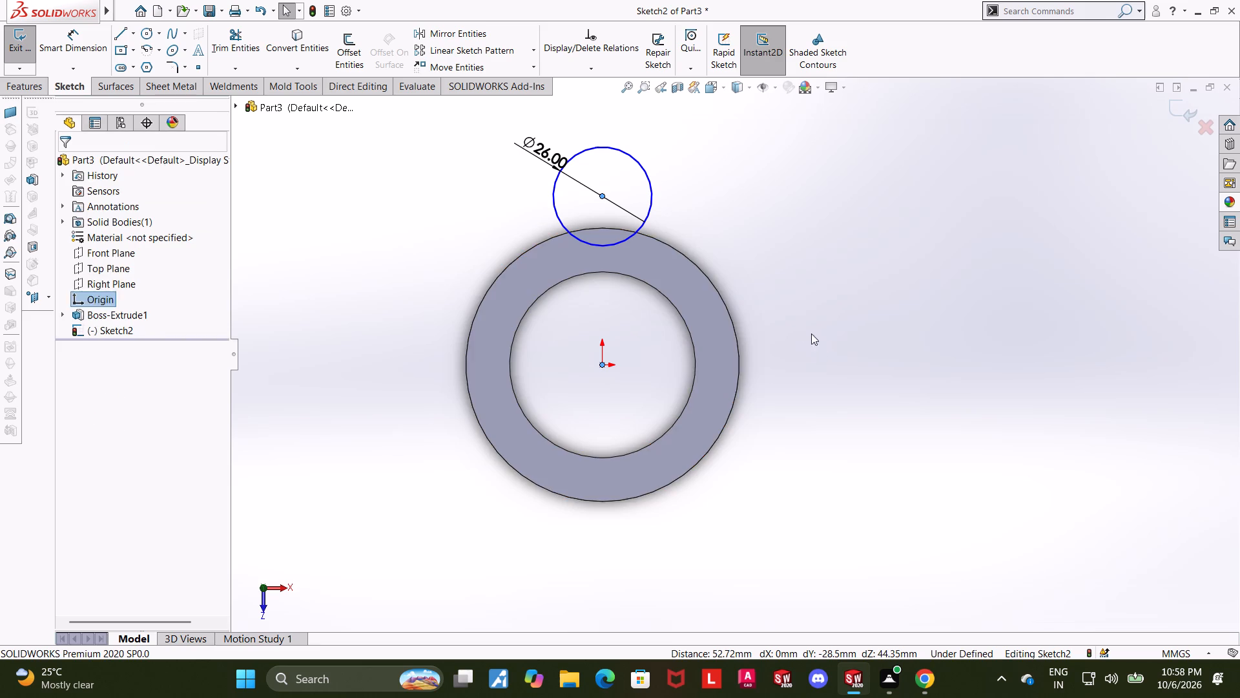
{"action": "key", "text": "Escape"}
{"action": "left_click", "coordinate": [601, 196]}
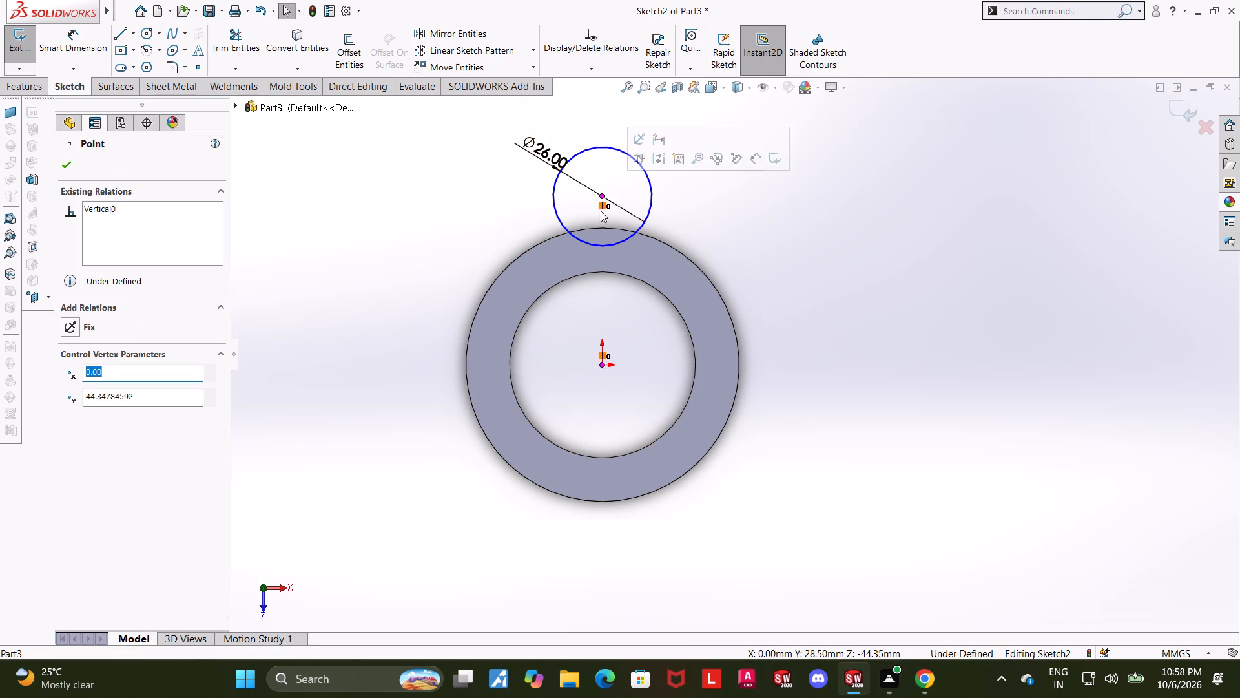
{"action": "left_click", "coordinate": [382, 271]}
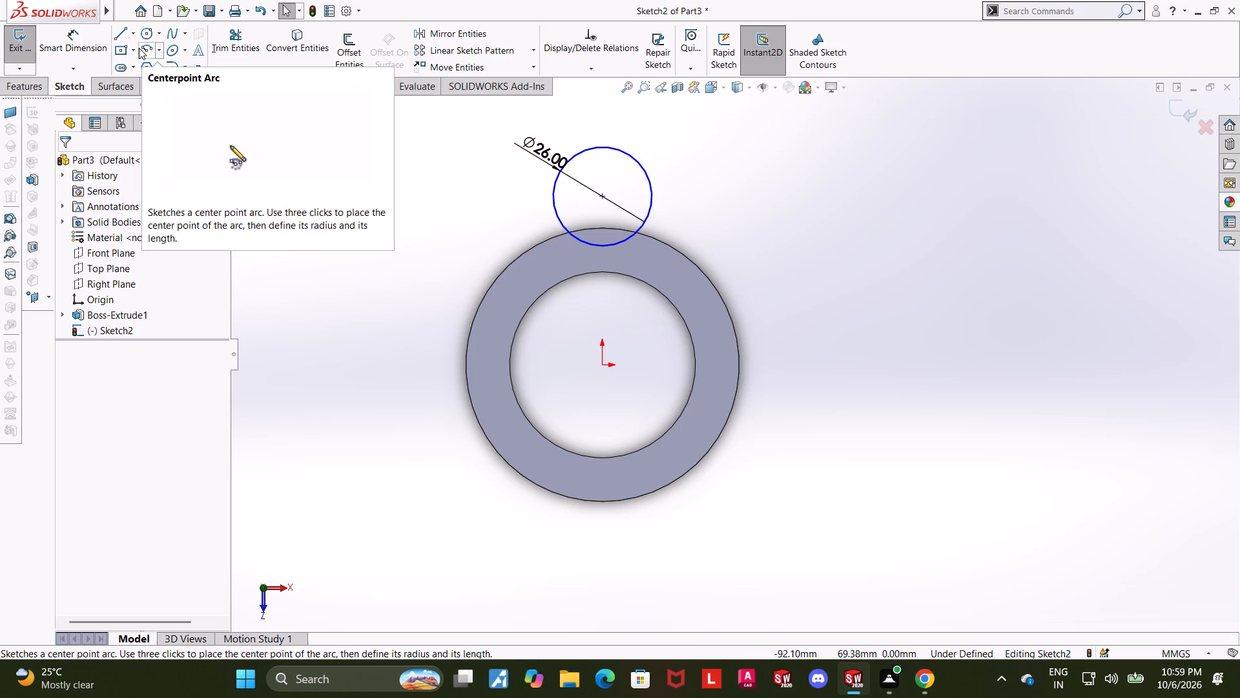
Draw vertical lines about 15 mm long from both sides of the 26 mm circle into the ring, joined by a horizontal line.
{"action": "left_click", "coordinate": [120, 37]}
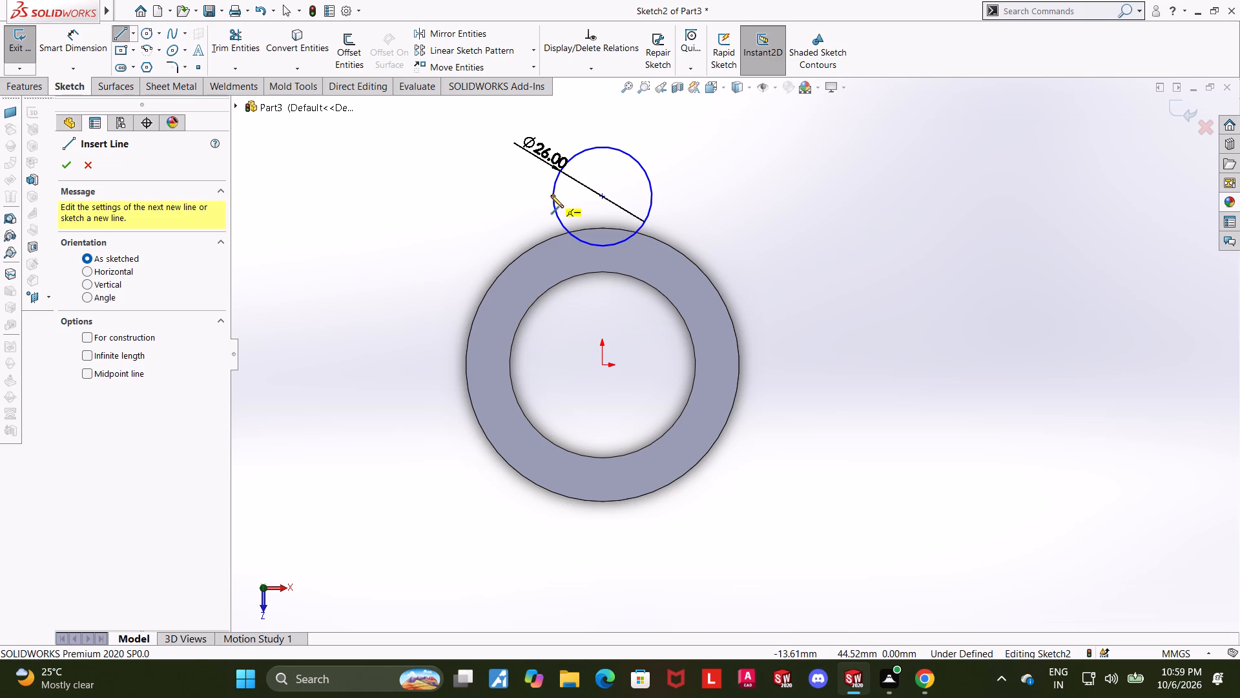
{"action": "left_click", "coordinate": [551, 195]}
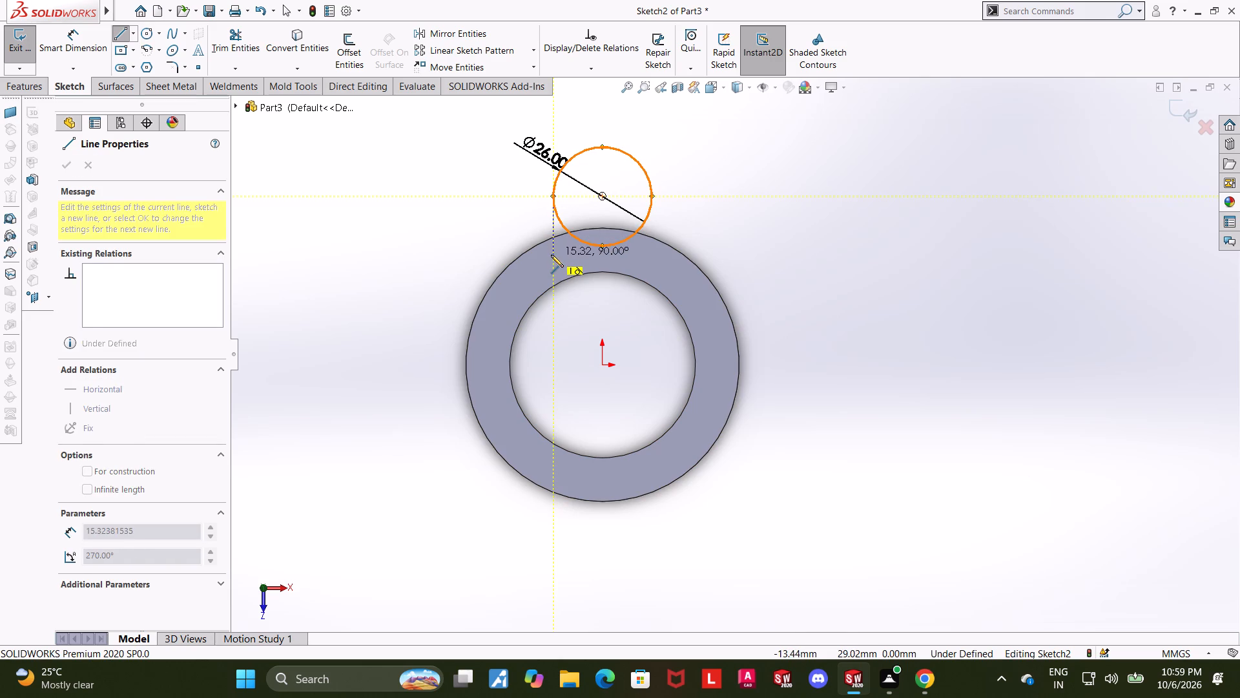
{"action": "left_click", "coordinate": [551, 255]}
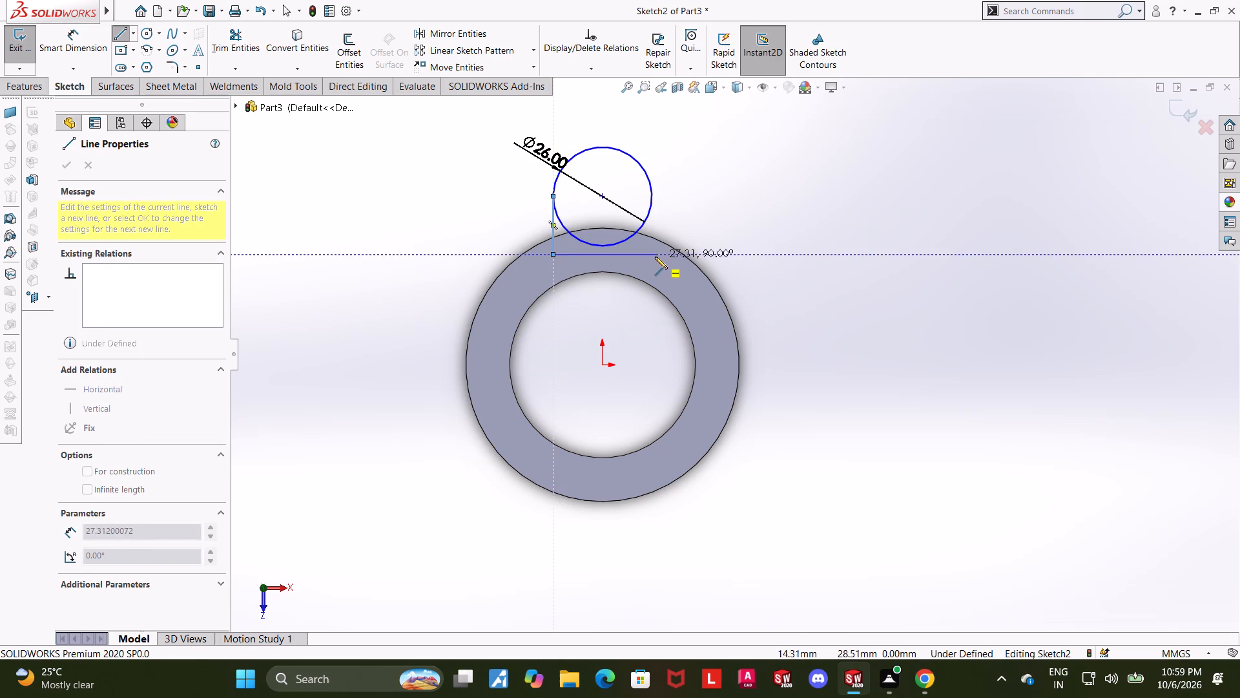
{"action": "left_click", "coordinate": [650, 254]}
{"action": "left_click", "coordinate": [654, 199]}
{"action": "key", "text": "Escape"}
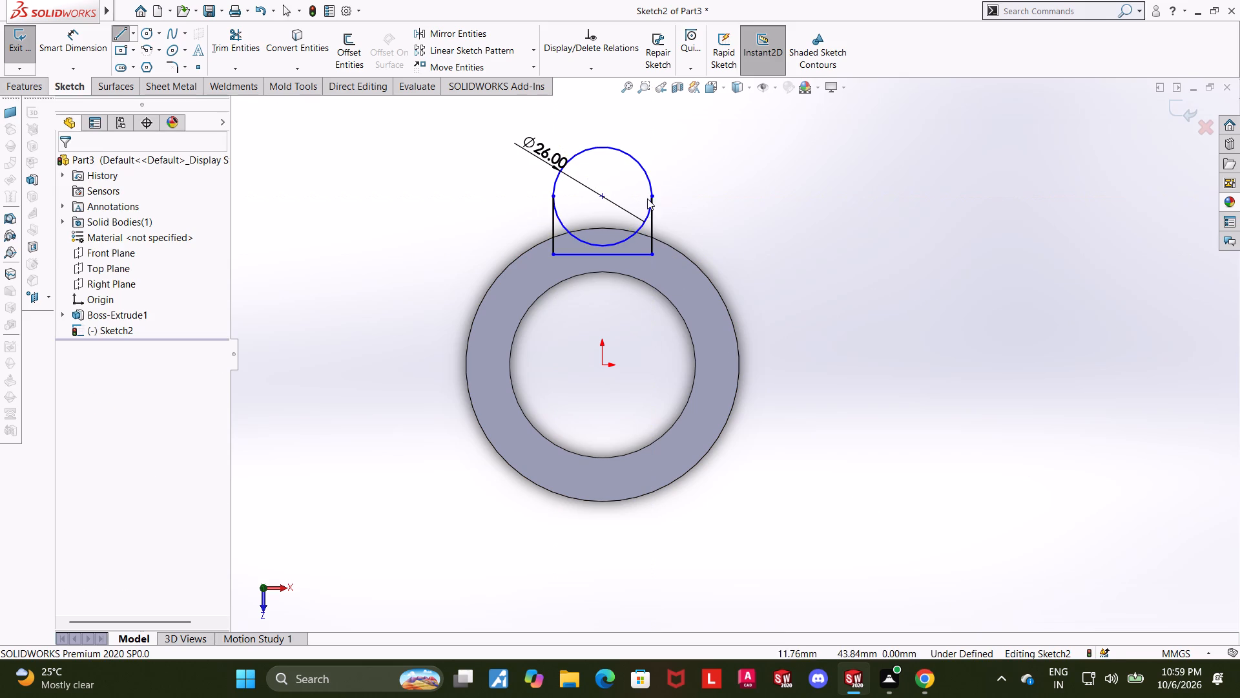
{"action": "key", "text": "Escape"}
Trim away the lower half of the 26 mm circle between the two vertical lines.
{"action": "left_click", "coordinate": [240, 43]}
{"action": "scroll", "coordinate": [596, 301], "scroll_direction": "down", "scroll_amount": 3}
{"action": "left_click_drag", "start_coordinate": [679, 215], "coordinate": [674, 205]}
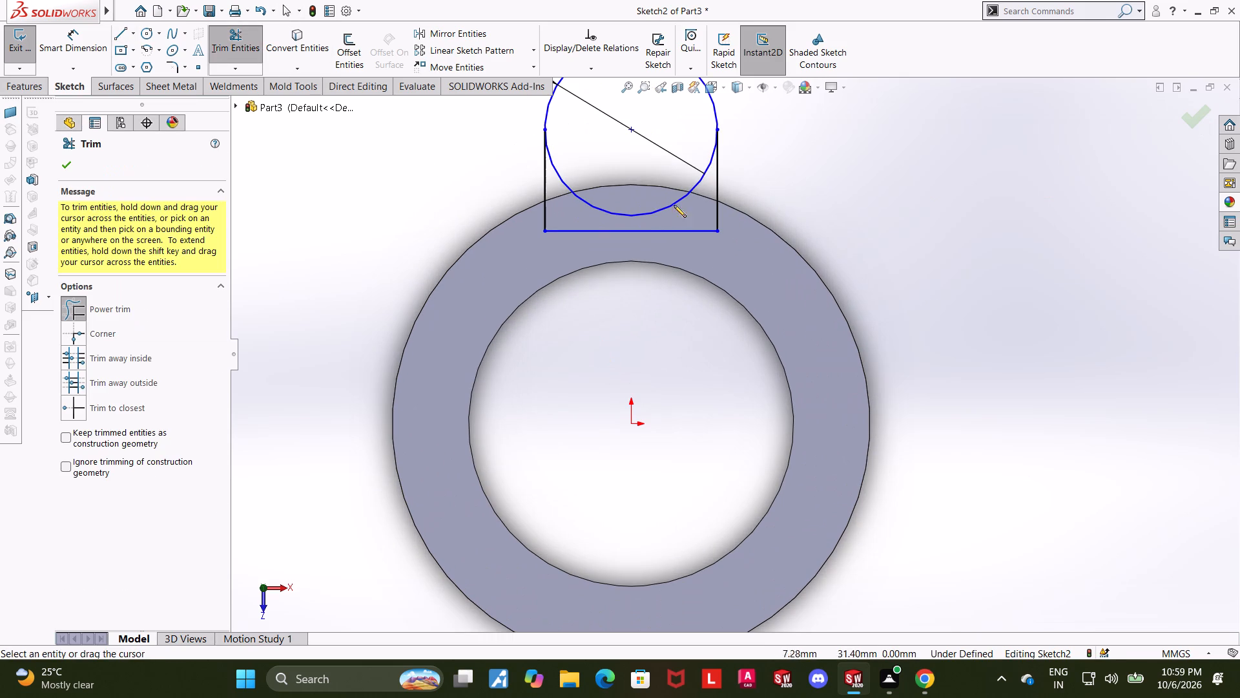
{"action": "left_click_drag", "start_coordinate": [674, 205], "coordinate": [672, 195]}
{"action": "key", "text": "Escape"}
{"action": "key", "text": "Escape"}
{"action": "key", "text": "Escape"}
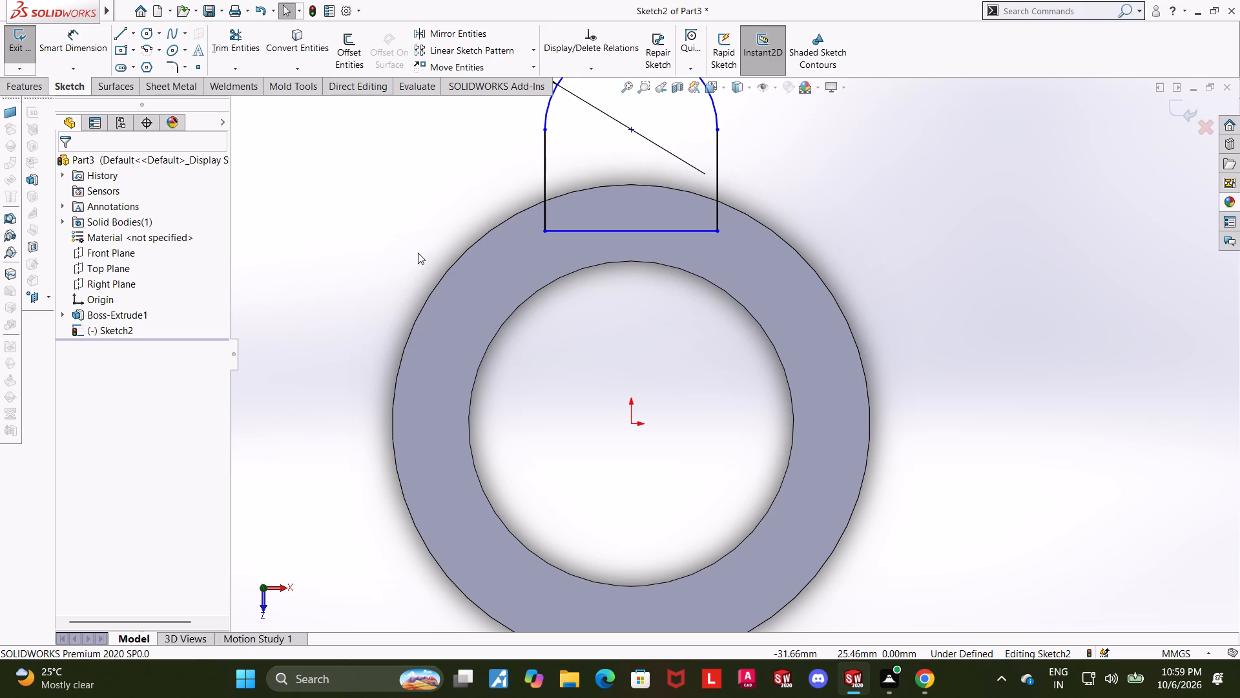
Dimension the vertical distance between the origin and the 26 mm arc's centre as 44 mm.
{"action": "scroll", "coordinate": [655, 279], "scroll_direction": "up", "scroll_amount": 2}
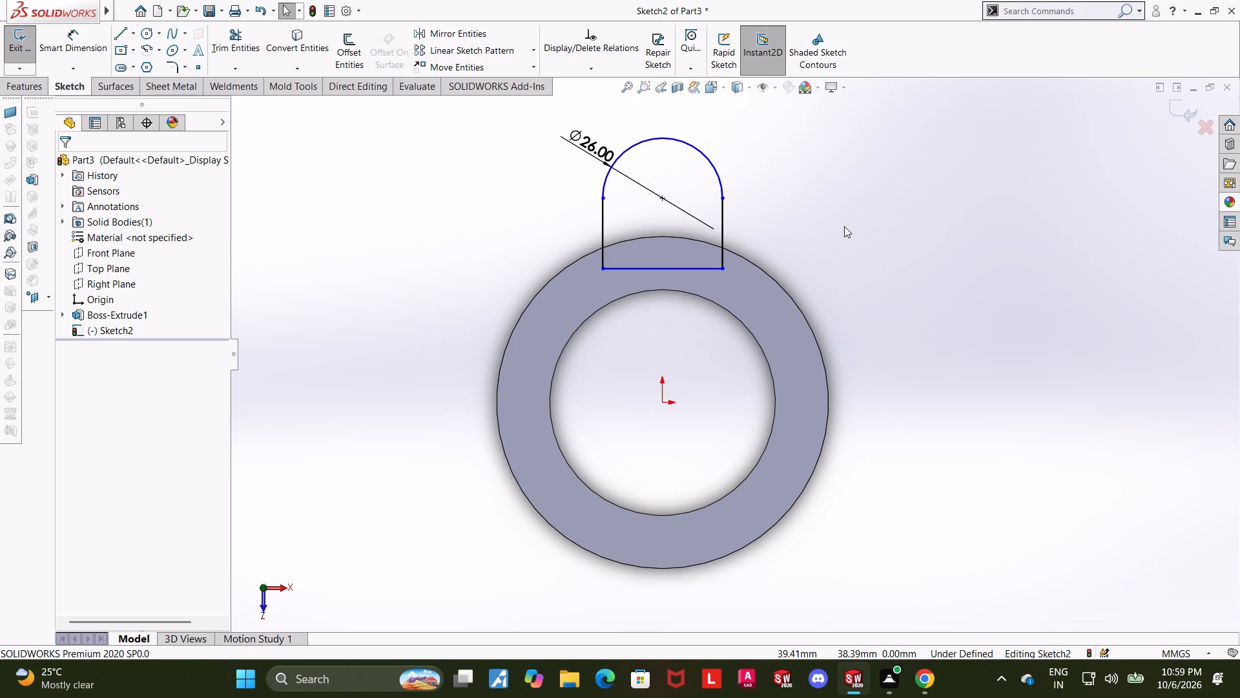
{"action": "left_click", "coordinate": [85, 41]}
{"action": "left_click", "coordinate": [85, 41]}
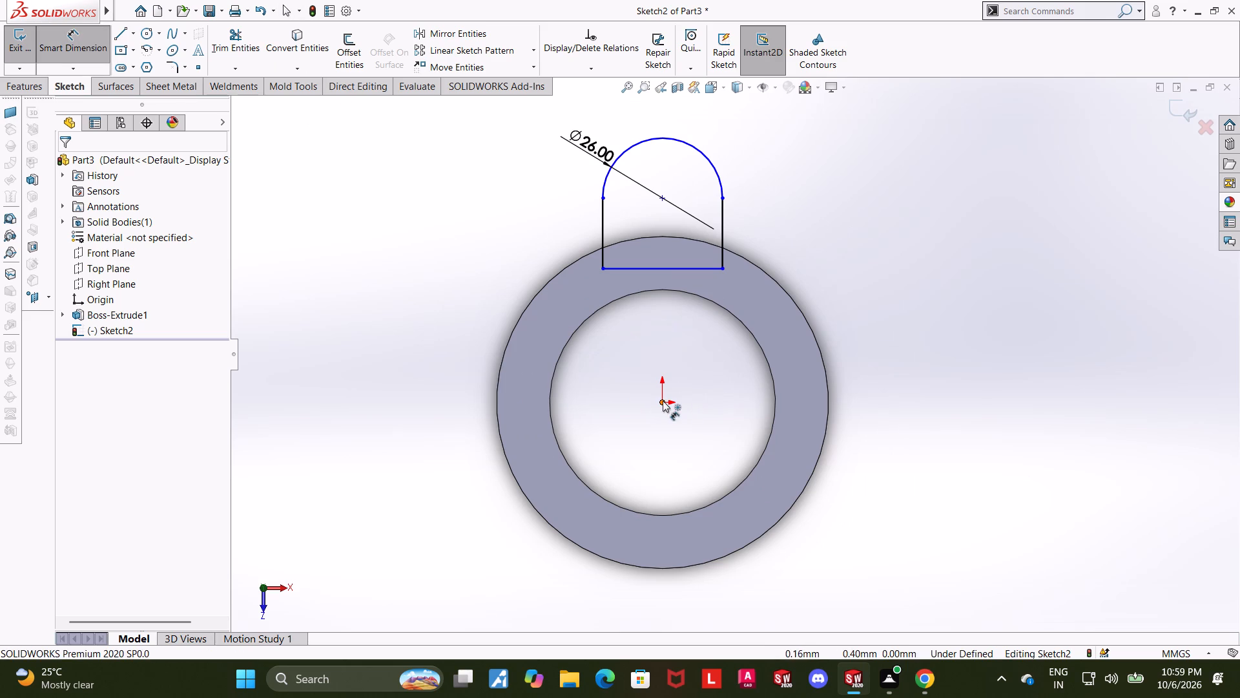
{"action": "left_click", "coordinate": [663, 401]}
{"action": "left_click", "coordinate": [663, 199]}
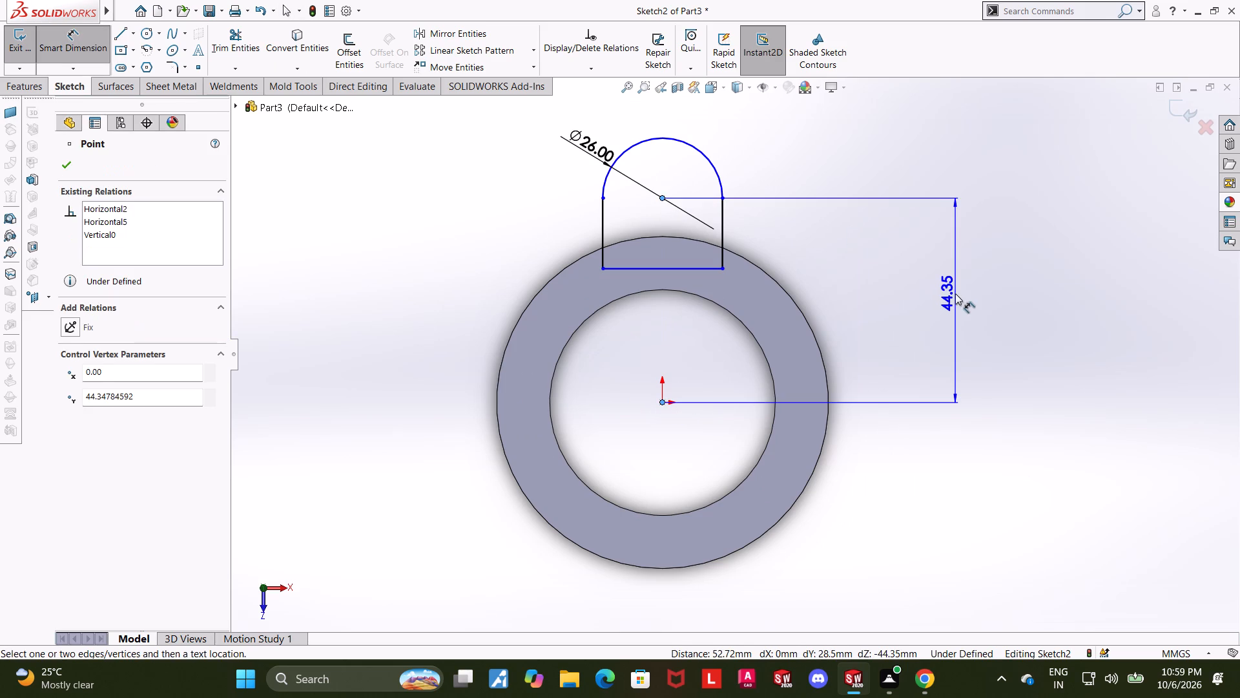
{"action": "left_click", "coordinate": [953, 294]}
{"action": "type", "text": "44"}
{"action": "key", "text": "Return"}
{"action": "key", "text": "Escape"}
{"action": "key", "text": "Escape"}
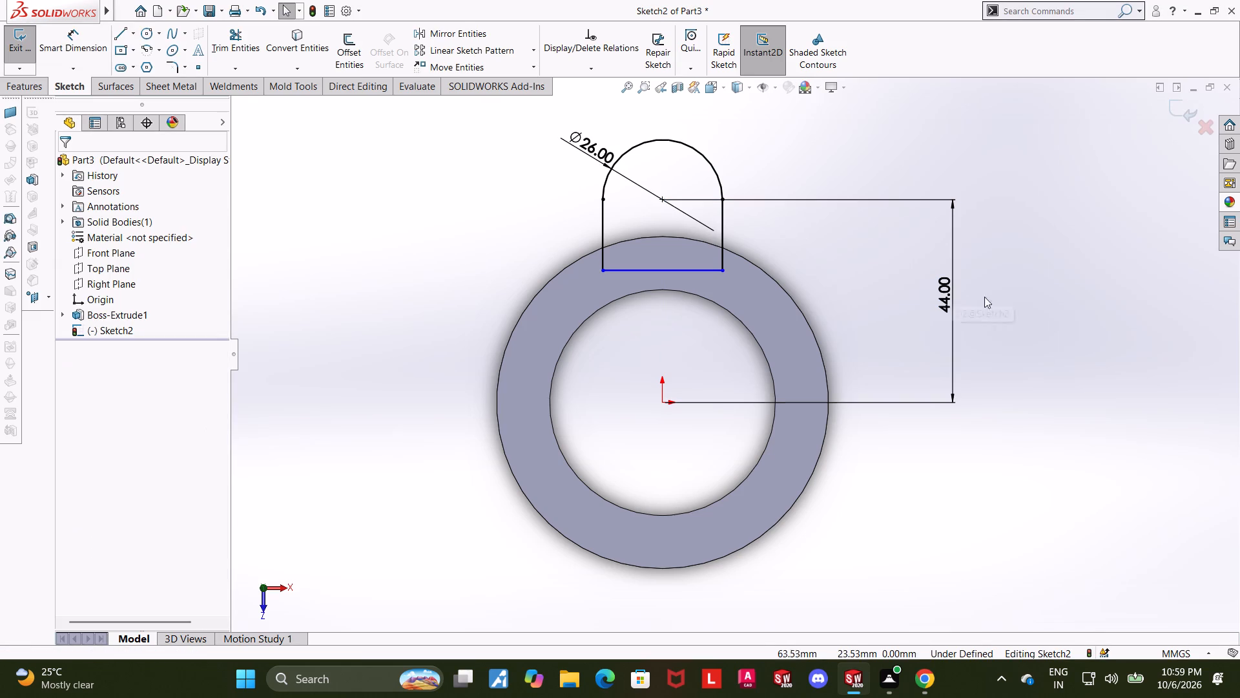
{"action": "left_click", "coordinate": [1113, 326]}
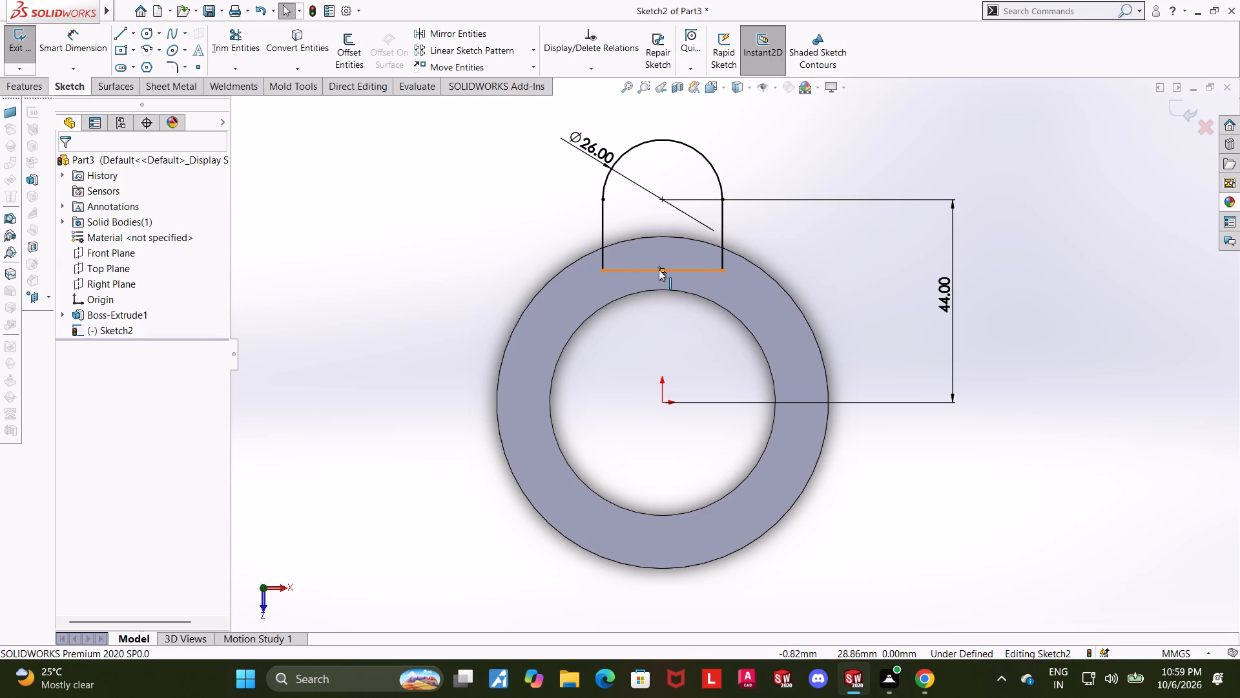
Make the lug profile's lower-left corner coincident with the ring's outer circular edge and exit the sketch.
{"action": "left_click", "coordinate": [605, 272], "text": "ctrl"}
{"action": "left_click", "coordinate": [593, 251], "text": "ctrl"}
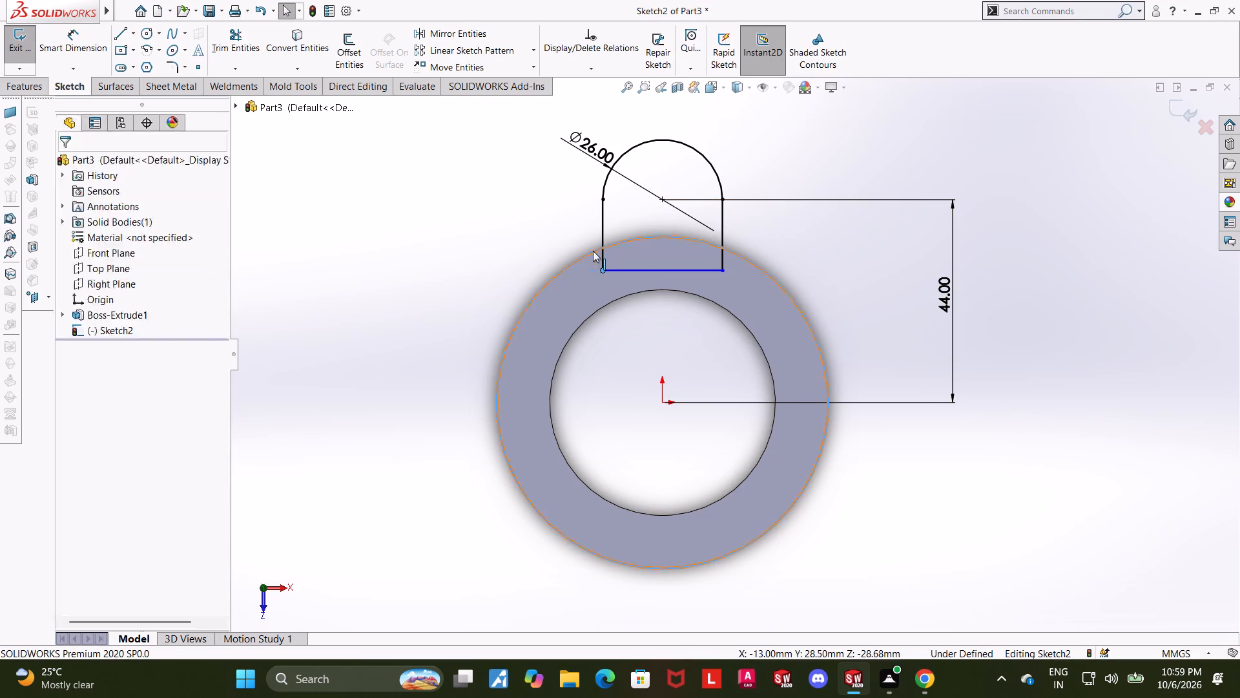
{"action": "left_click", "coordinate": [73, 414]}
{"action": "left_click", "coordinate": [273, 448]}
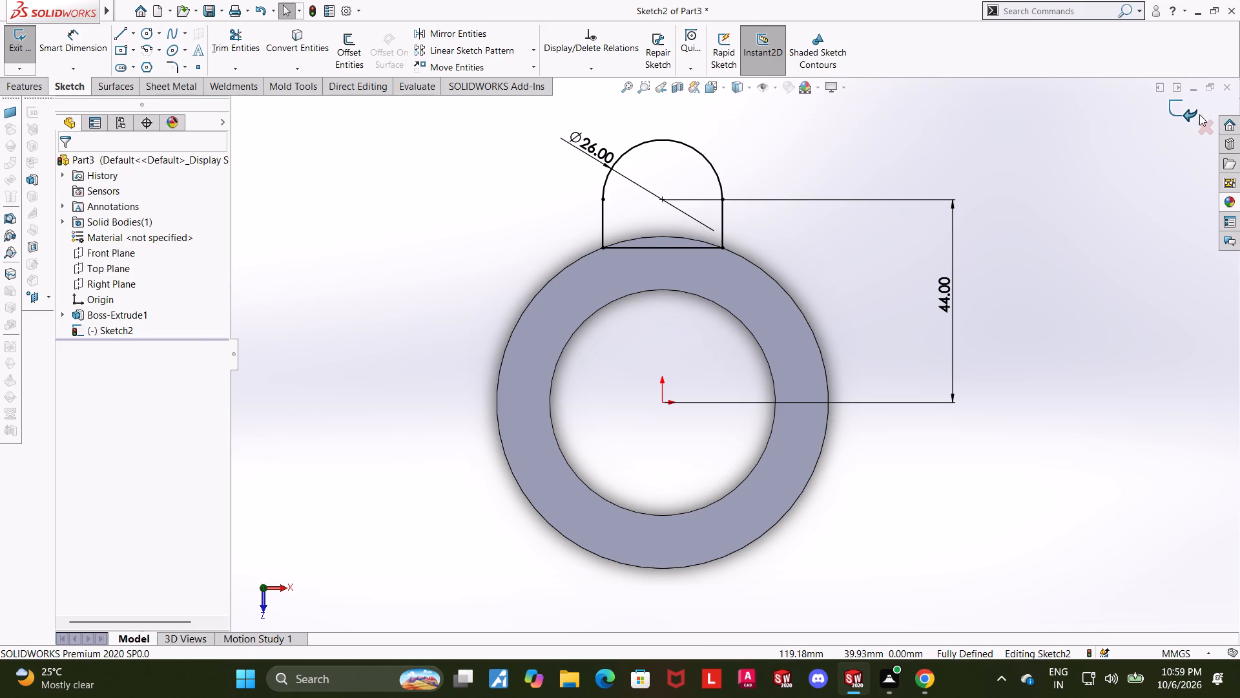
{"action": "left_click", "coordinate": [1186, 109]}
{"action": "scroll", "coordinate": [1049, 218], "scroll_direction": "up", "scroll_amount": 1}
{"action": "left_click", "coordinate": [1018, 221]}
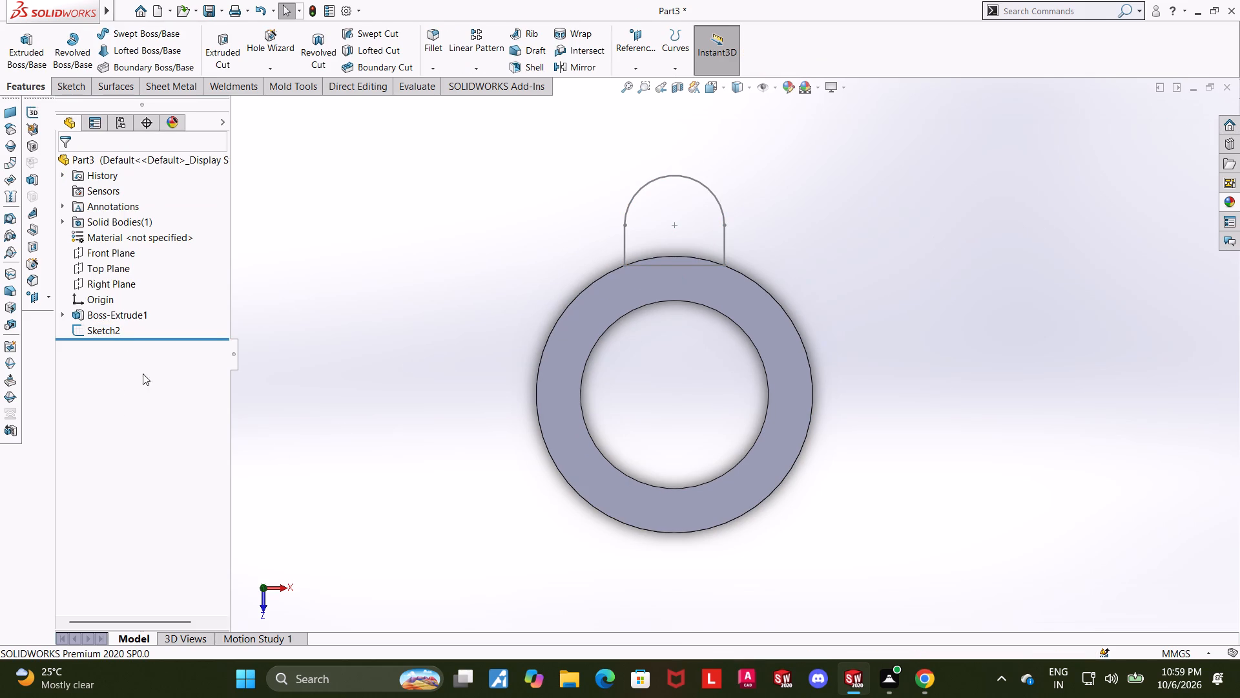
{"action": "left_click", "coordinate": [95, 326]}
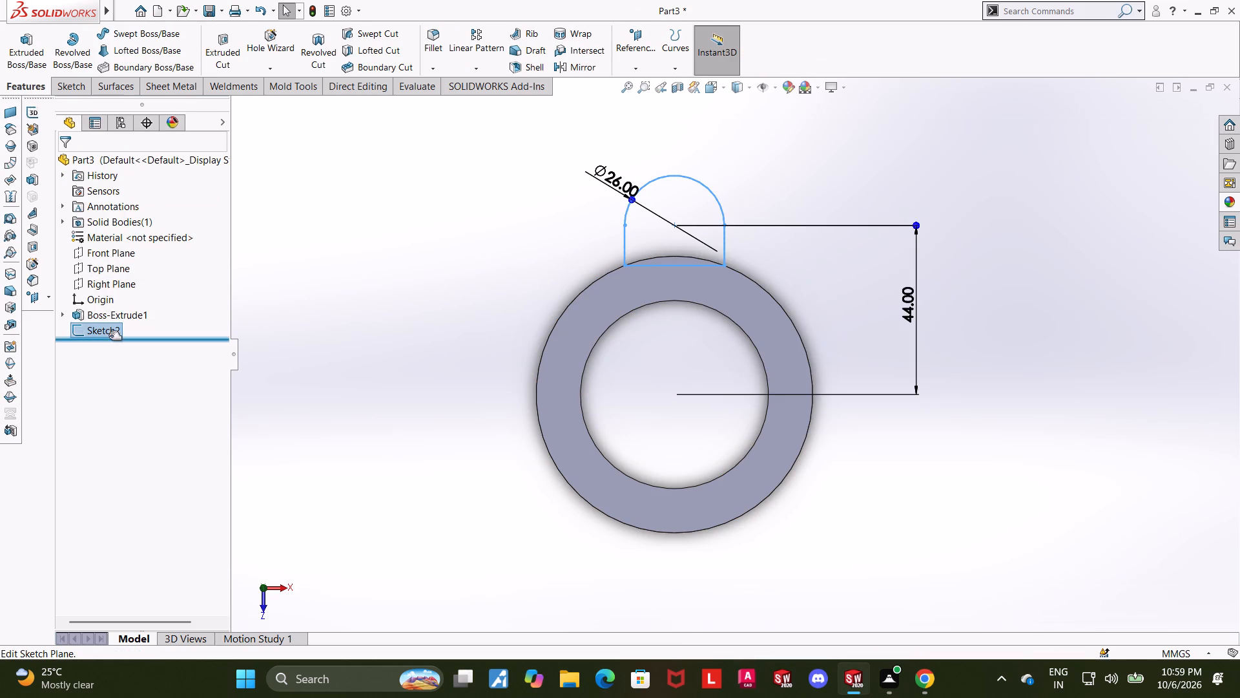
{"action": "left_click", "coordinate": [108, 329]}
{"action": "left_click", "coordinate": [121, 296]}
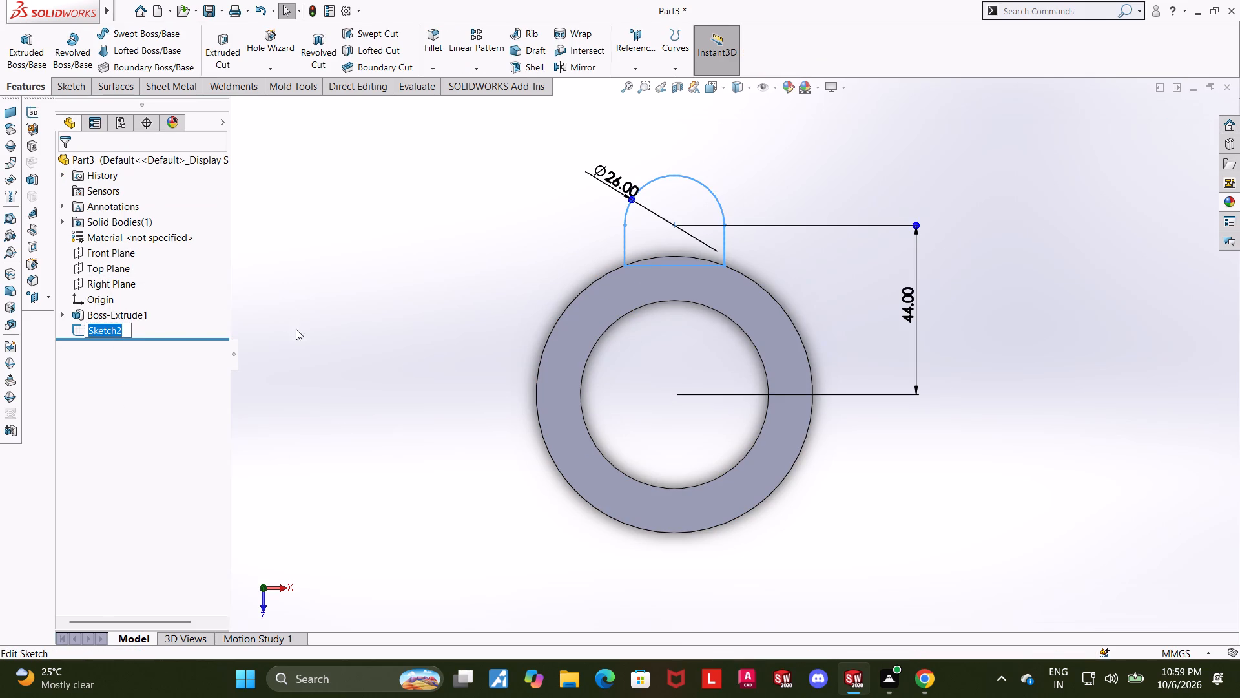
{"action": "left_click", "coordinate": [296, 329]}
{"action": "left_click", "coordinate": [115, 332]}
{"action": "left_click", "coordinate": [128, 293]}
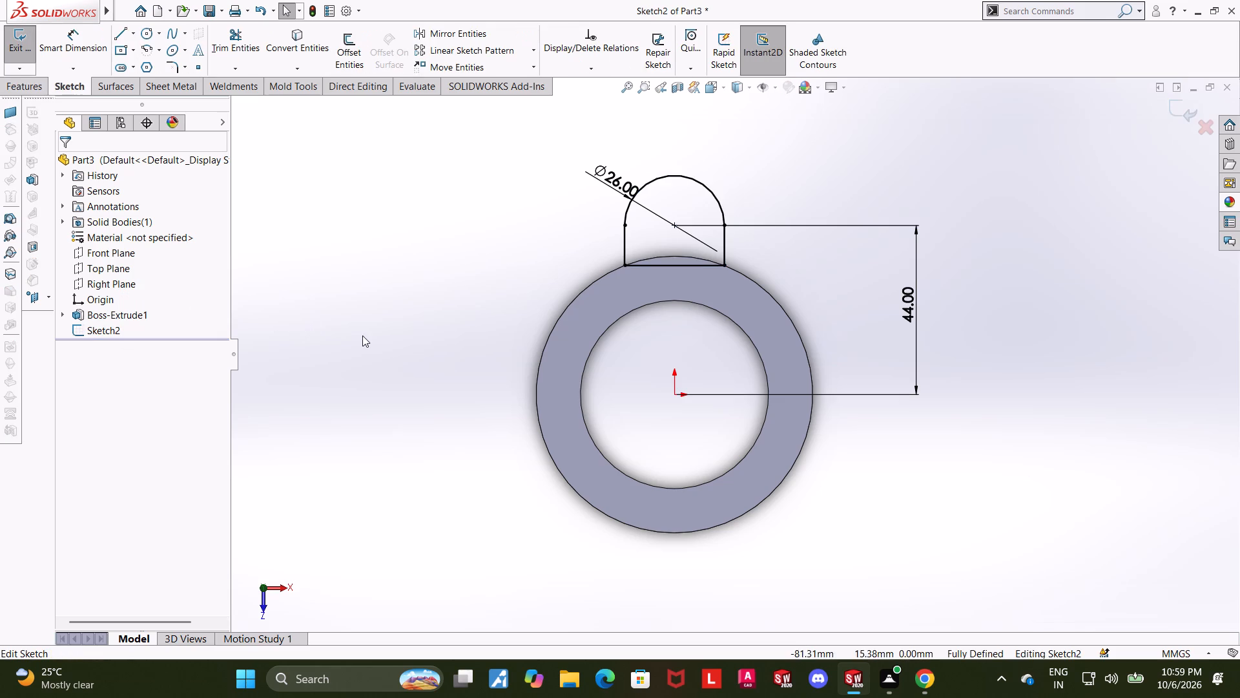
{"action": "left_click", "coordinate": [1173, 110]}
Extrude the lug sketch 8 mm blind with the direction reversed along the cylinder's length, merging it with the cylinder.
{"action": "middle_click_drag", "start_coordinate": [1067, 273], "coordinate": [1060, 232]}
{"action": "middle_click_drag", "start_coordinate": [973, 238], "coordinate": [931, 229]}
{"action": "left_click", "coordinate": [26, 50]}
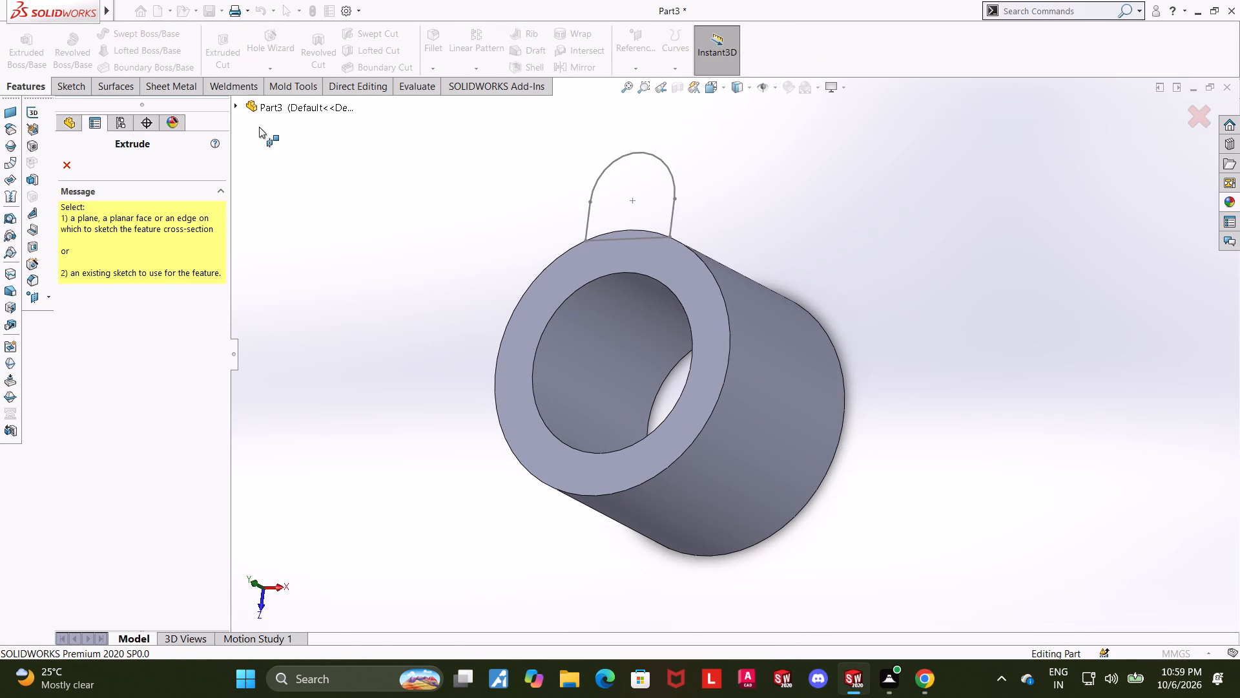
{"action": "middle_click_drag", "start_coordinate": [260, 125], "coordinate": [260, 152]}
{"action": "left_click", "coordinate": [240, 107]}
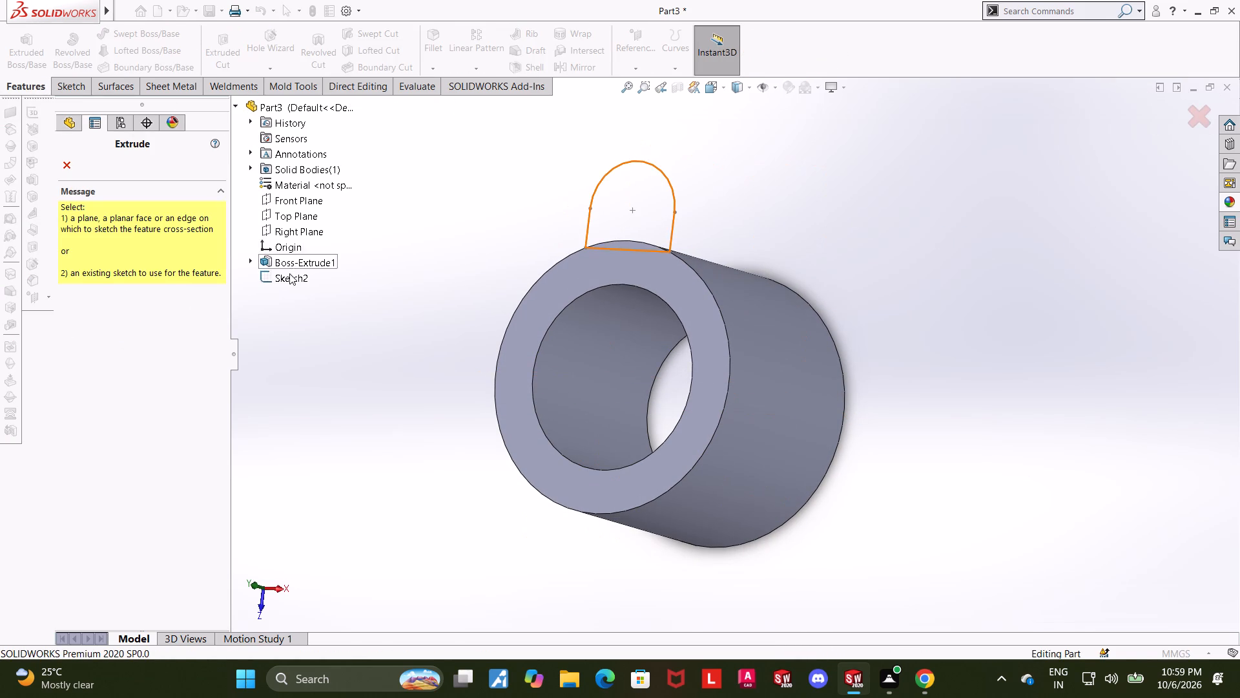
{"action": "left_click", "coordinate": [289, 273]}
{"action": "left_click", "coordinate": [75, 254]}
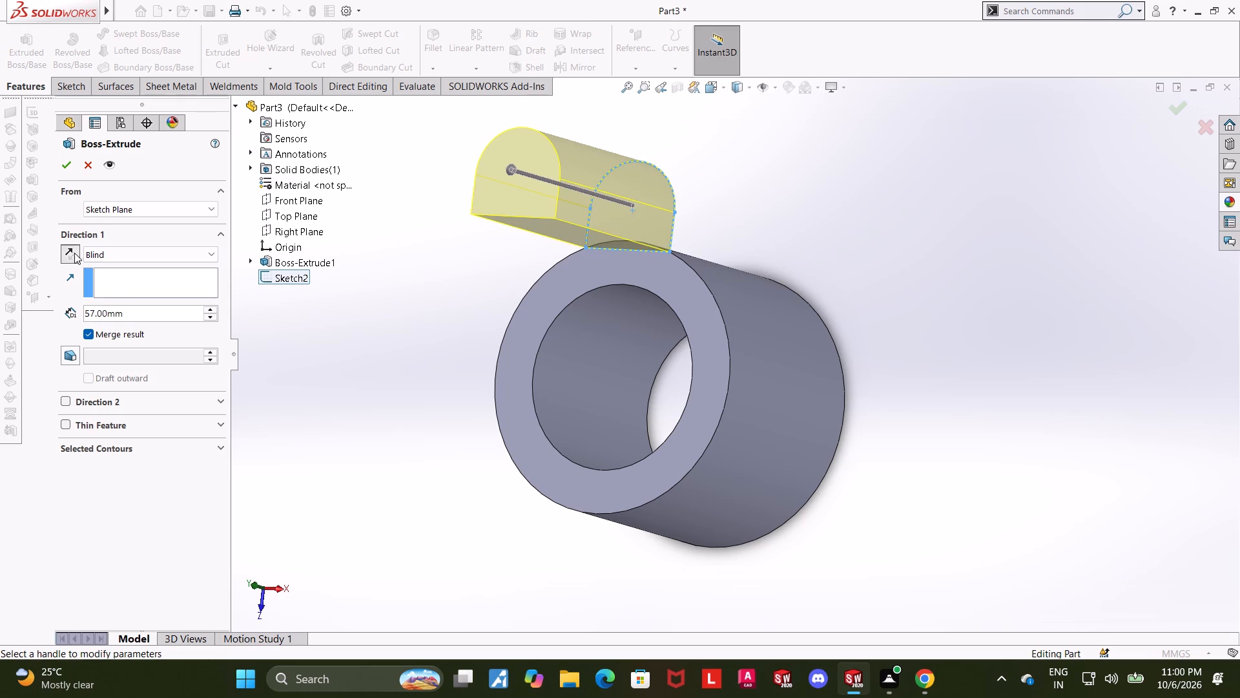
{"action": "left_click_drag", "start_coordinate": [161, 317], "coordinate": [0, 313]}
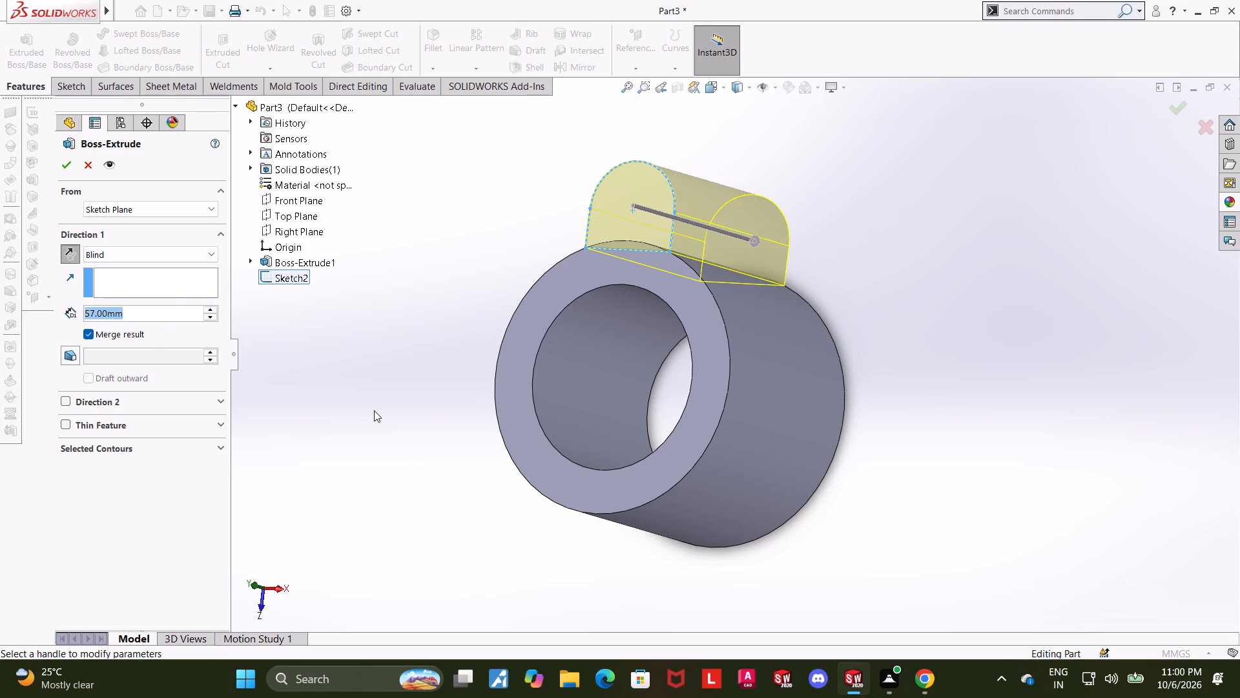
{"action": "key", "text": "8"}
{"action": "key", "text": "Return"}
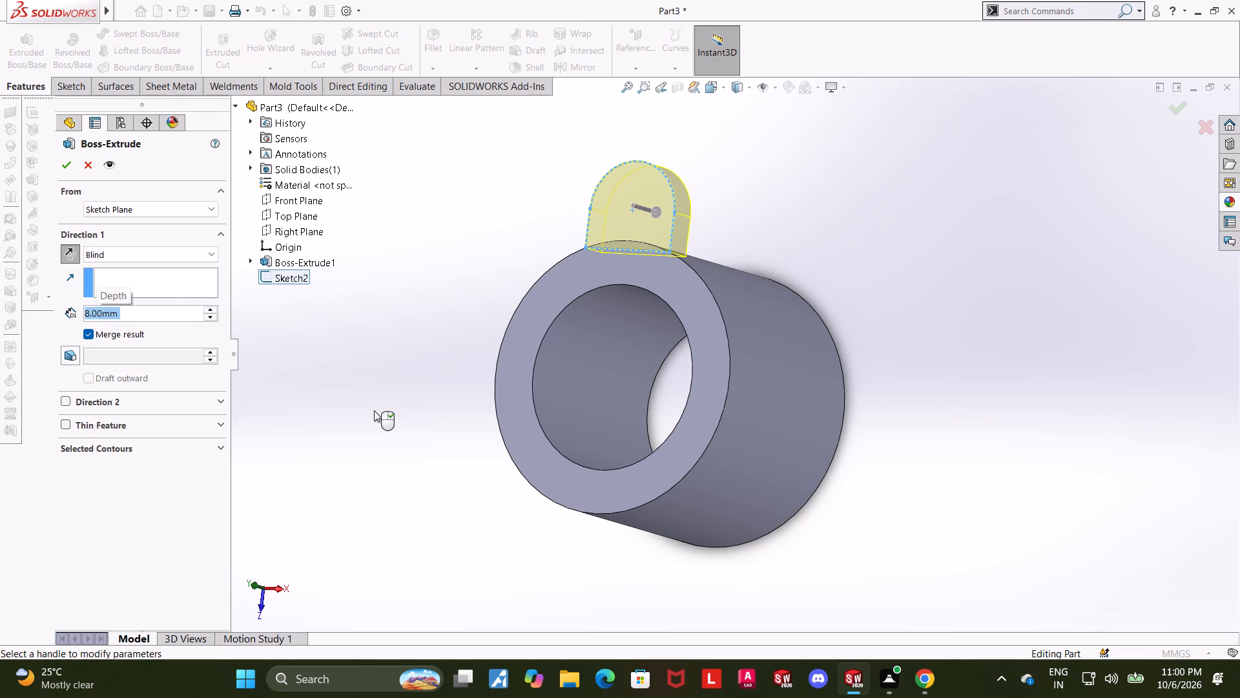
{"action": "left_click", "coordinate": [63, 160]}
{"action": "left_click", "coordinate": [455, 311]}
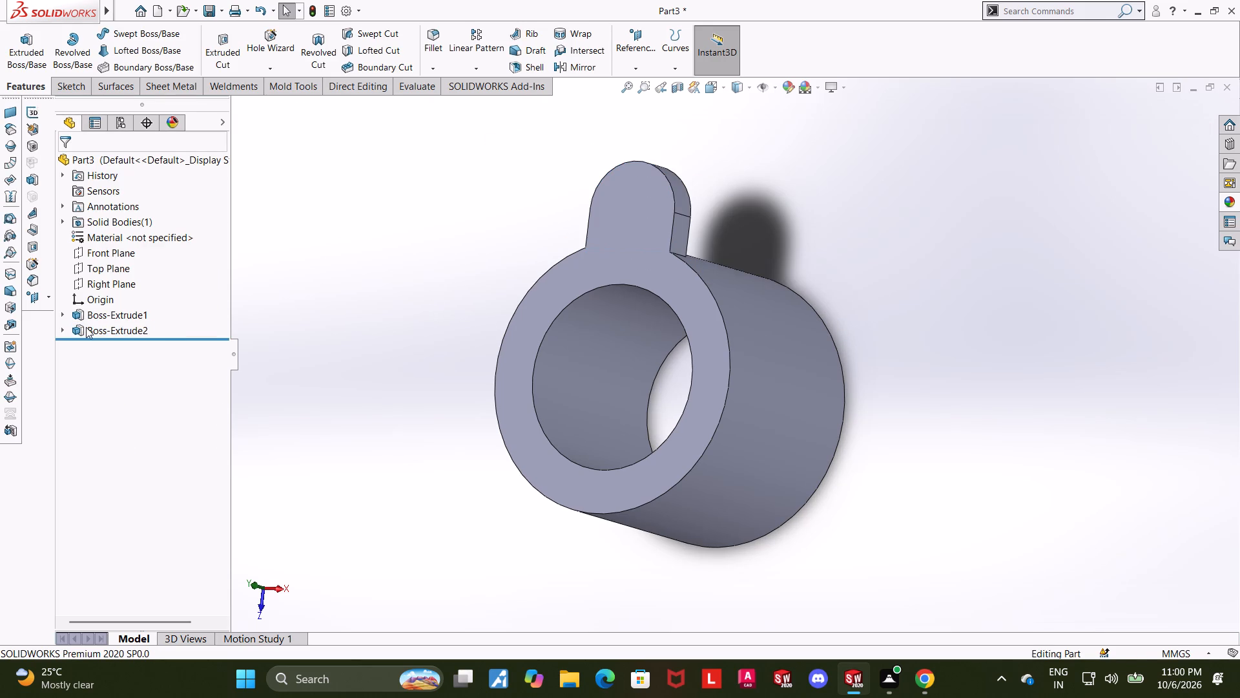
Examine the lug and its junction with the cylinder from several angles and up close.
{"action": "middle_click_drag", "start_coordinate": [456, 336], "coordinate": [408, 424]}
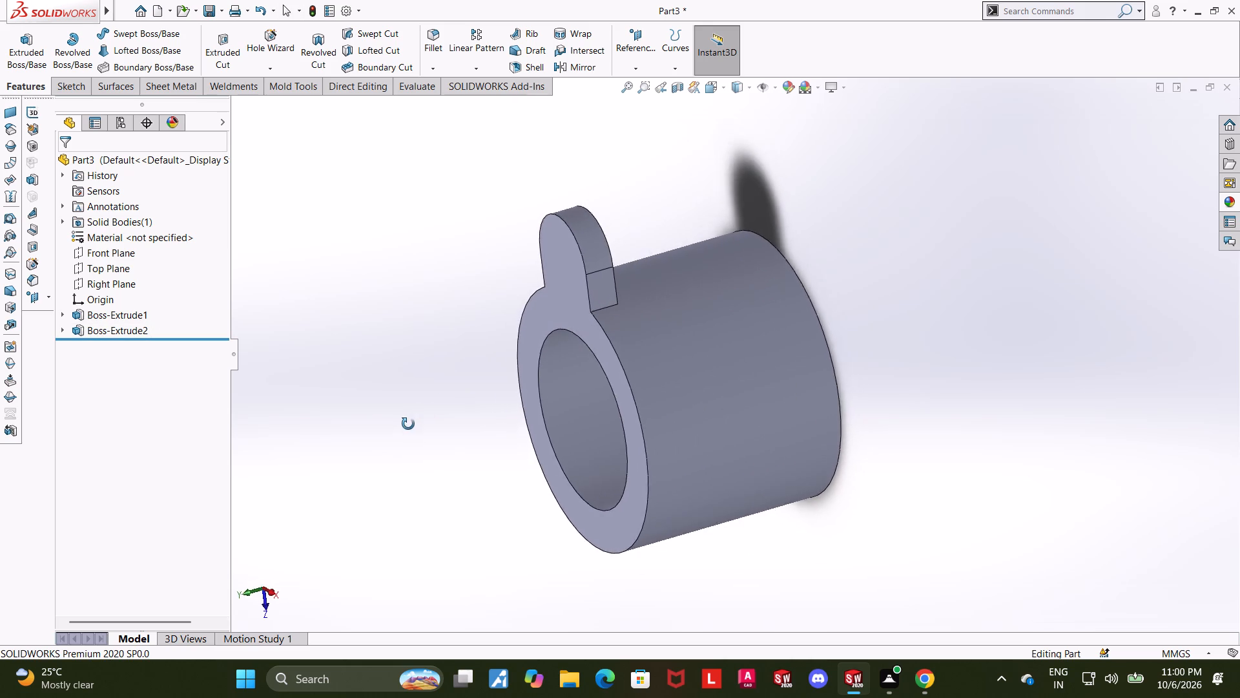
{"action": "middle_click_drag", "start_coordinate": [408, 424], "coordinate": [473, 309]}
{"action": "left_click", "coordinate": [708, 93]}
{"action": "left_click", "coordinate": [581, 365]}
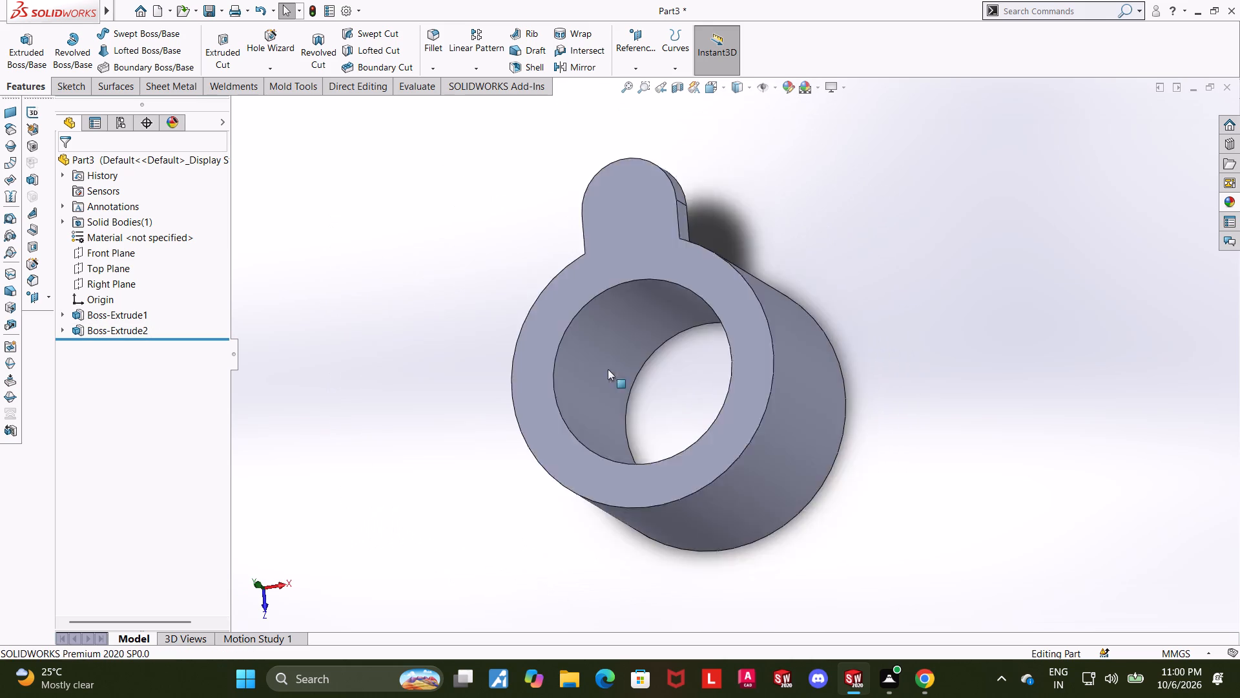
{"action": "middle_click_drag", "start_coordinate": [942, 309], "coordinate": [1146, 279]}
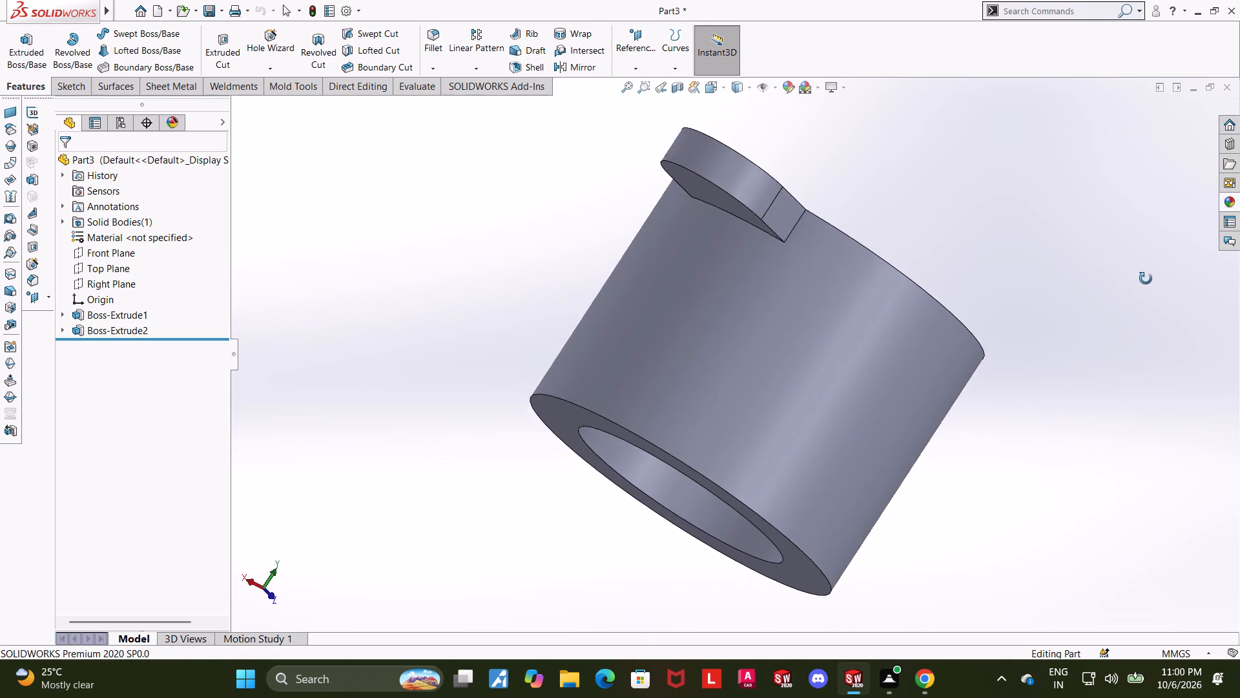
{"action": "middle_click_drag", "start_coordinate": [1146, 279], "coordinate": [936, 348]}
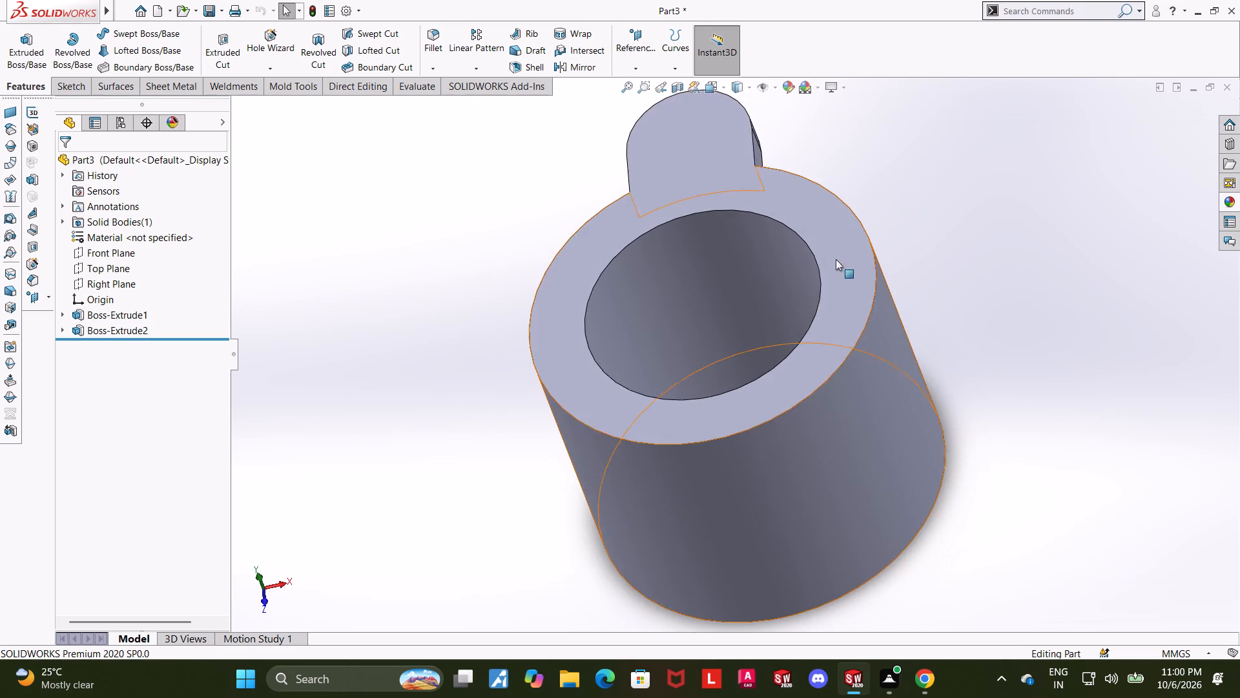
{"action": "left_click", "coordinate": [710, 87]}
{"action": "left_click", "coordinate": [640, 333]}
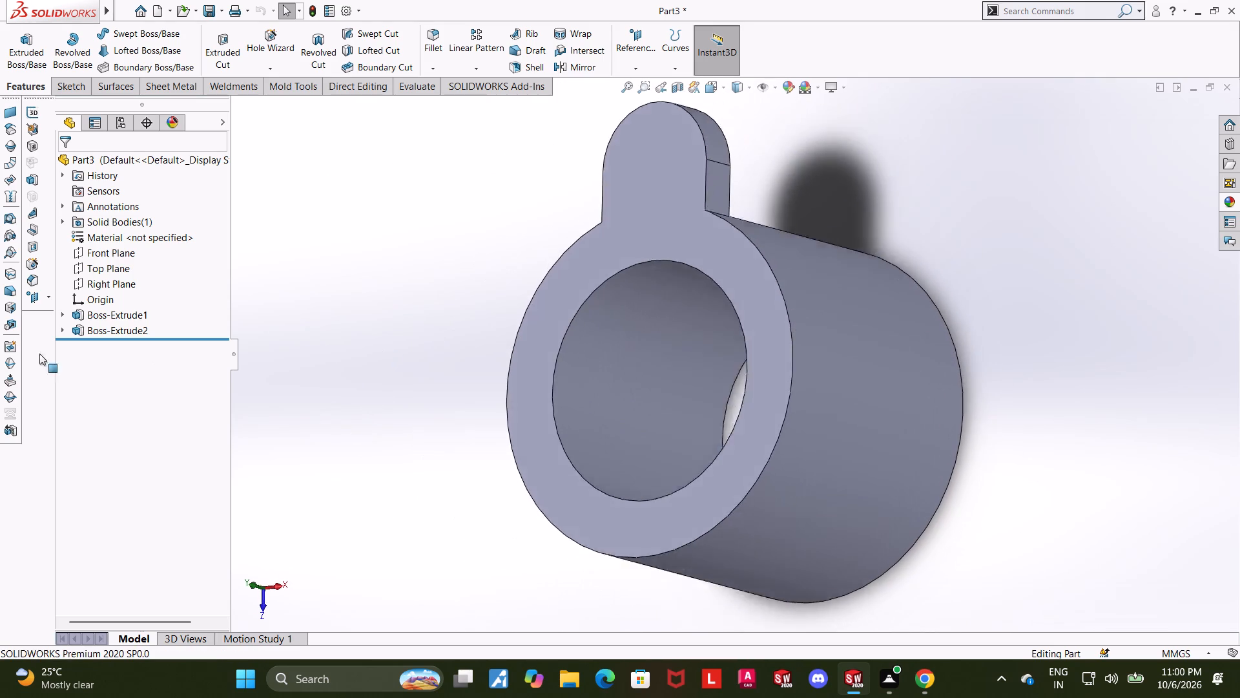
{"action": "left_click", "coordinate": [610, 323]}
{"action": "middle_click", "coordinate": [439, 317]}
{"action": "middle_click_drag", "start_coordinate": [439, 315], "coordinate": [480, 312]}
{"action": "left_click", "coordinate": [482, 311]}
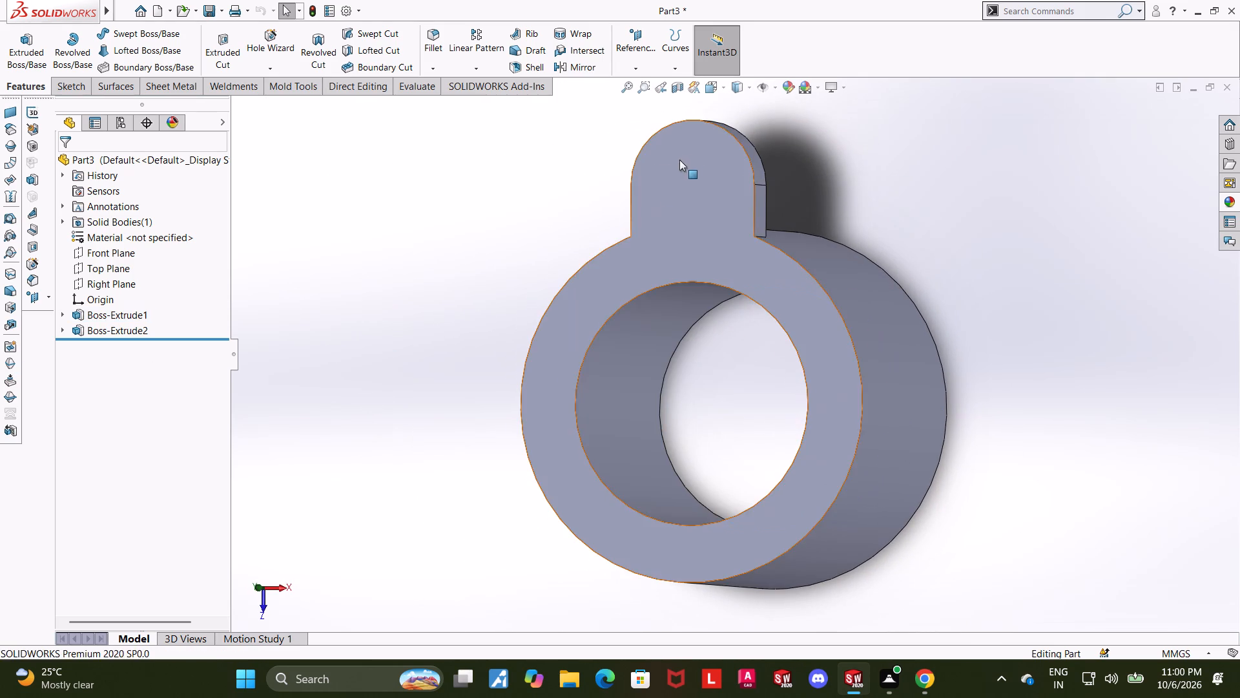
{"action": "left_click", "coordinate": [710, 87]}
{"action": "left_click", "coordinate": [582, 401]}
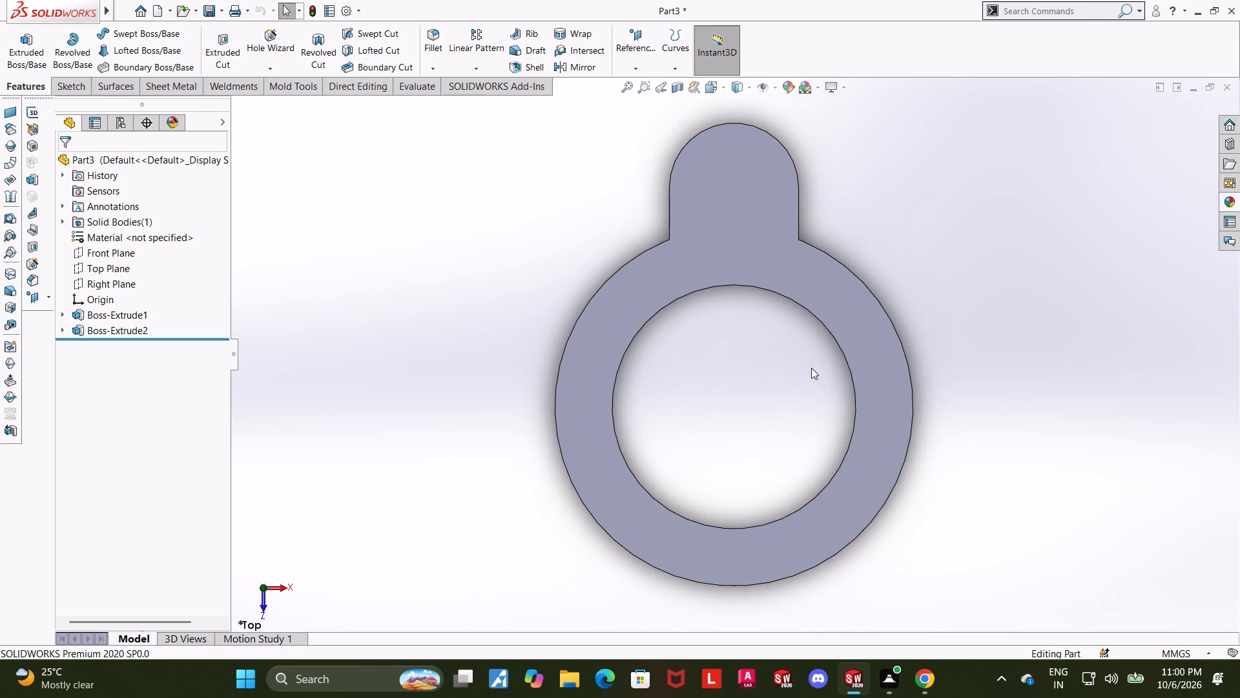
{"action": "left_click", "coordinate": [745, 220]}
{"action": "middle_click_drag", "start_coordinate": [884, 263], "coordinate": [902, 180]}
{"action": "scroll", "coordinate": [893, 246], "scroll_direction": "up", "scroll_amount": 1}
{"action": "left_click", "coordinate": [1166, 265]}
{"action": "scroll", "coordinate": [925, 344], "scroll_direction": "up", "scroll_amount": 1}
{"action": "middle_click_drag", "start_coordinate": [927, 335], "coordinate": [969, 297]}
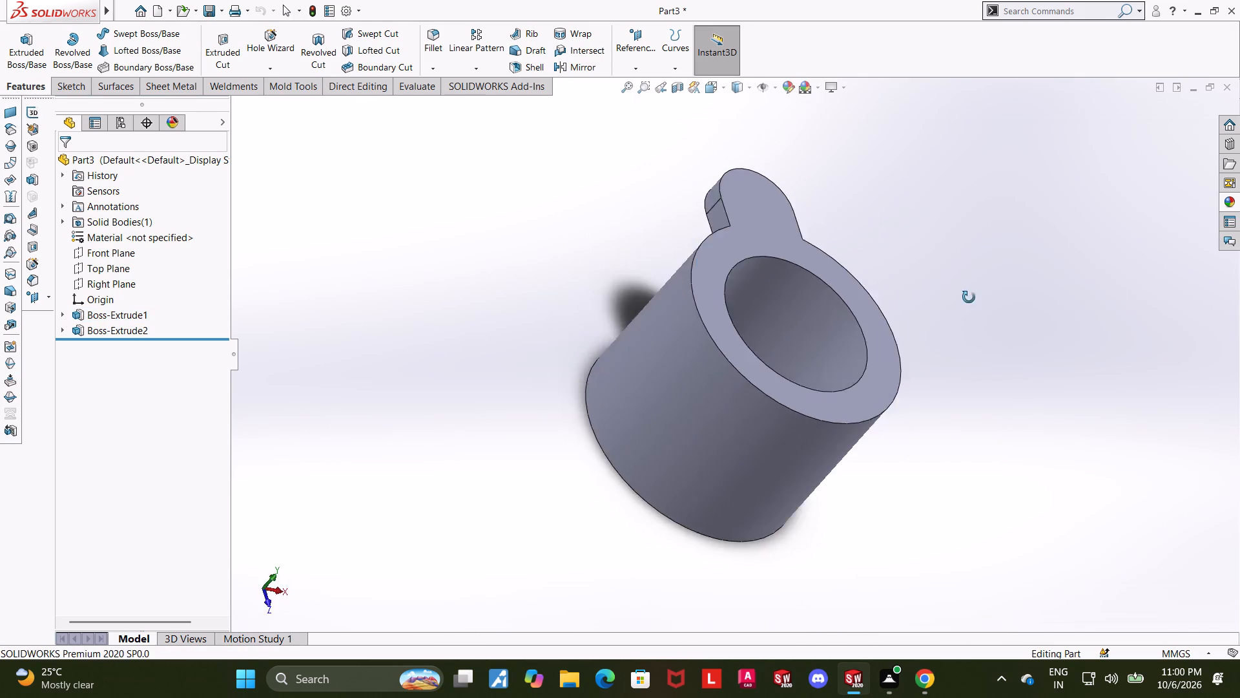
{"action": "middle_click_drag", "start_coordinate": [969, 297], "coordinate": [1022, 360]}
{"action": "scroll", "coordinate": [759, 280], "scroll_direction": "down", "scroll_amount": 13}
{"action": "middle_click_drag", "start_coordinate": [723, 316], "coordinate": [762, 341]}
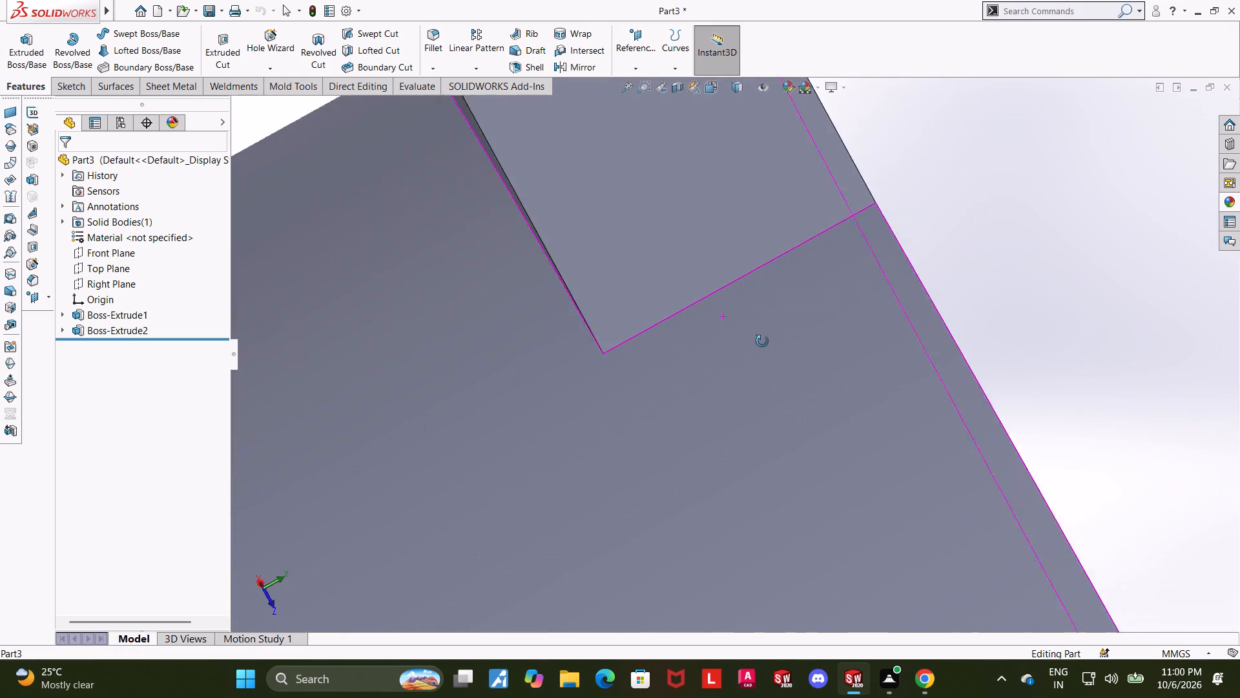
{"action": "middle_click_drag", "start_coordinate": [762, 341], "coordinate": [635, 315]}
{"action": "scroll", "coordinate": [634, 317], "scroll_direction": "up", "scroll_amount": 6}
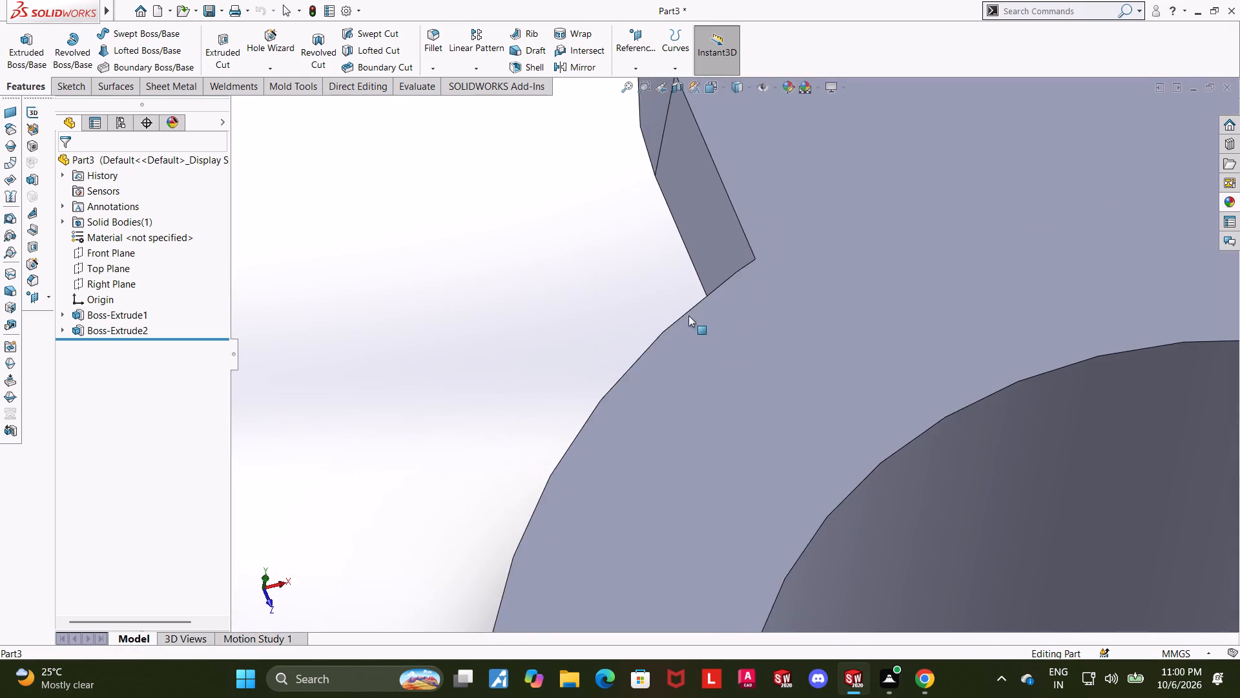
{"action": "scroll", "coordinate": [688, 315], "scroll_direction": "up", "scroll_amount": 3}
Switch to the Top view and open the lug extrusion's sketch for editing.
{"action": "left_click", "coordinate": [996, 211]}
{"action": "left_click", "coordinate": [706, 87]}
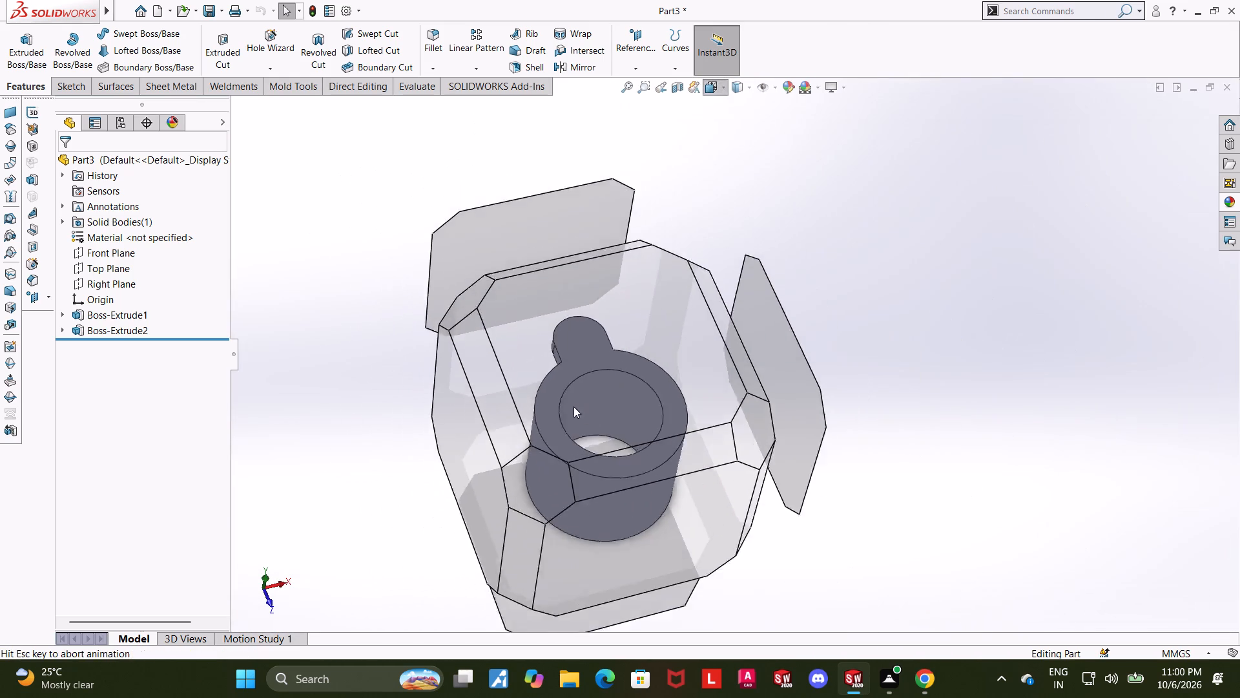
{"action": "left_click", "coordinate": [632, 361]}
{"action": "left_click", "coordinate": [59, 330]}
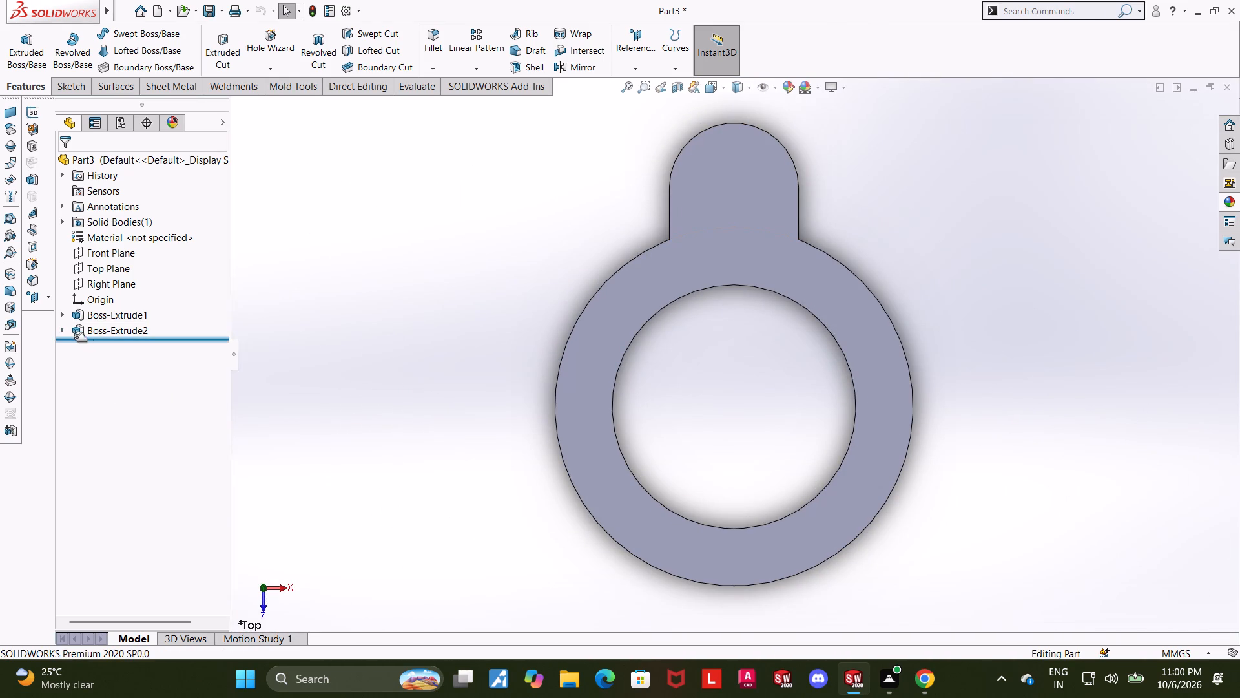
{"action": "left_click", "coordinate": [62, 334]}
{"action": "left_click", "coordinate": [96, 338]}
{"action": "left_click", "coordinate": [107, 300]}
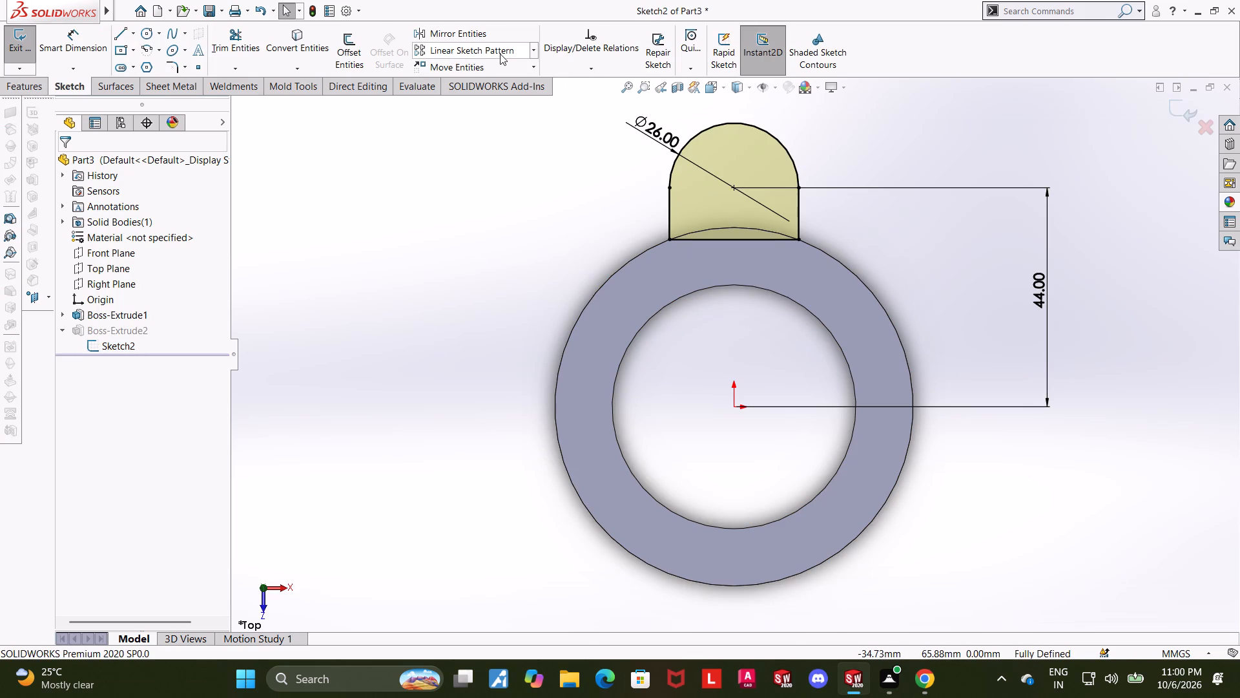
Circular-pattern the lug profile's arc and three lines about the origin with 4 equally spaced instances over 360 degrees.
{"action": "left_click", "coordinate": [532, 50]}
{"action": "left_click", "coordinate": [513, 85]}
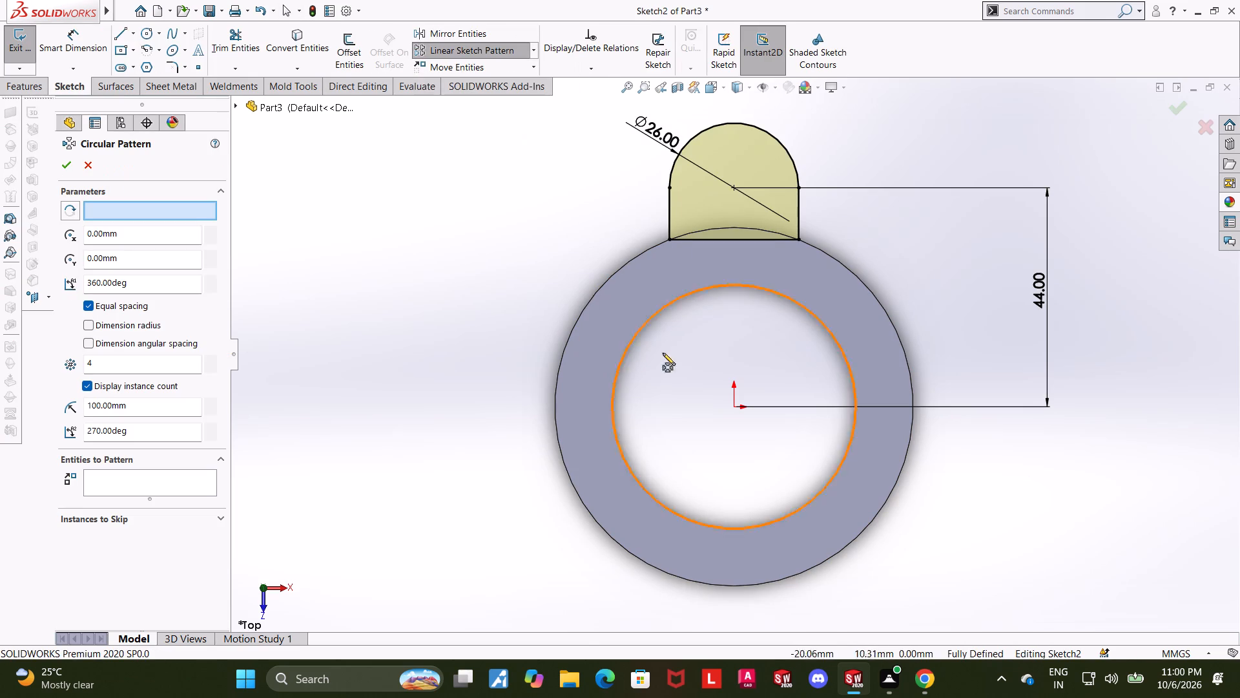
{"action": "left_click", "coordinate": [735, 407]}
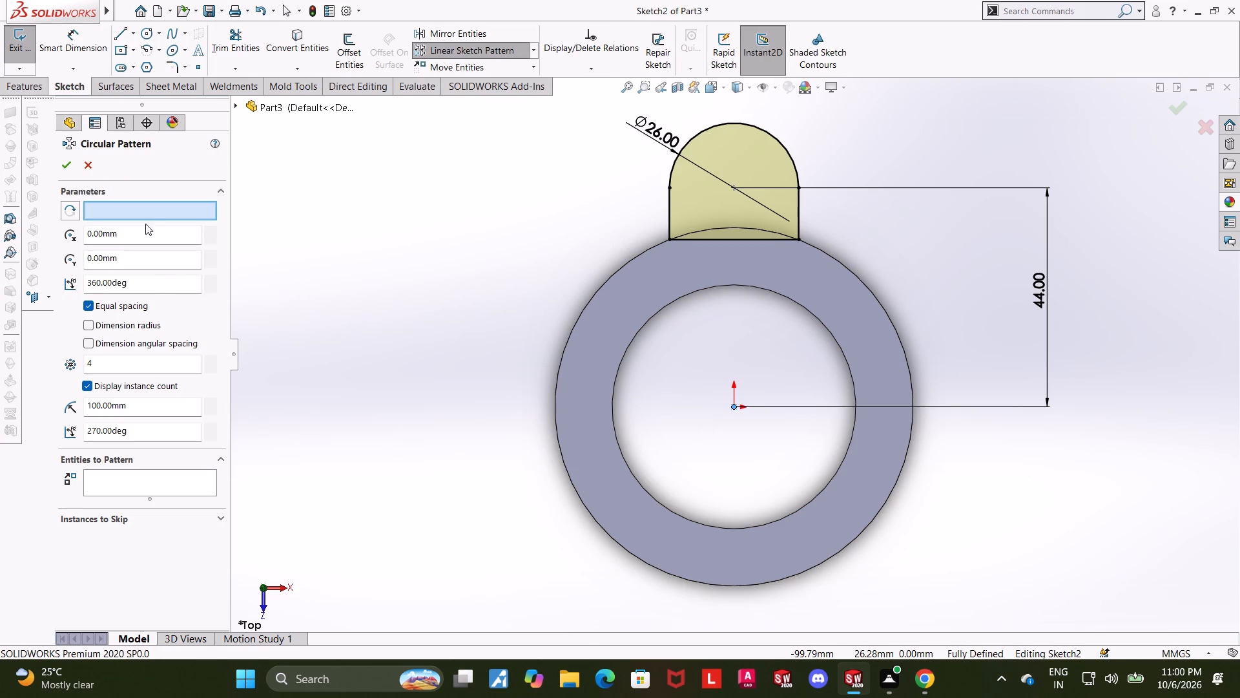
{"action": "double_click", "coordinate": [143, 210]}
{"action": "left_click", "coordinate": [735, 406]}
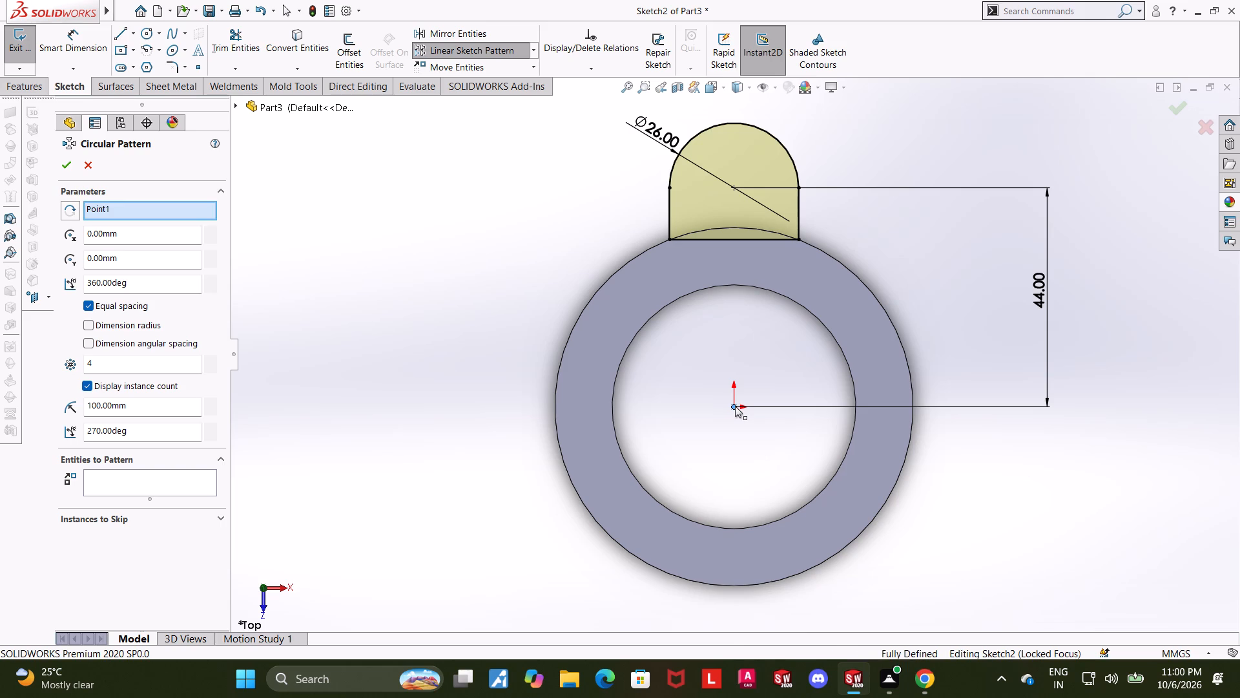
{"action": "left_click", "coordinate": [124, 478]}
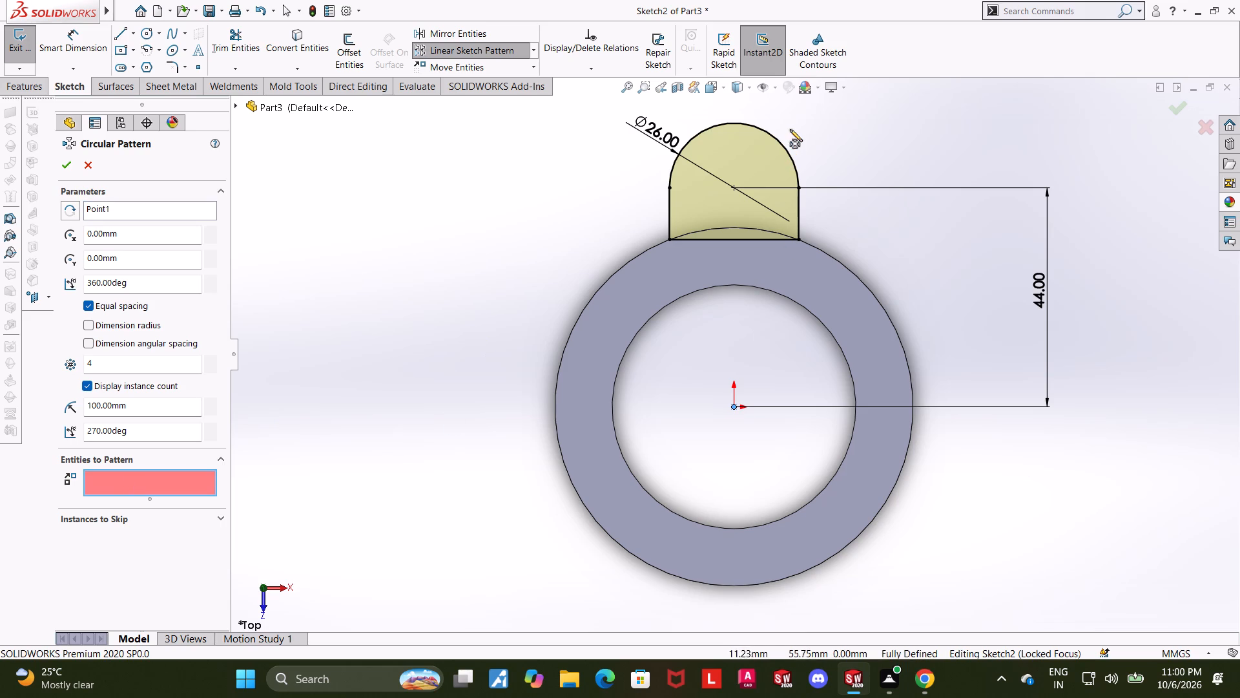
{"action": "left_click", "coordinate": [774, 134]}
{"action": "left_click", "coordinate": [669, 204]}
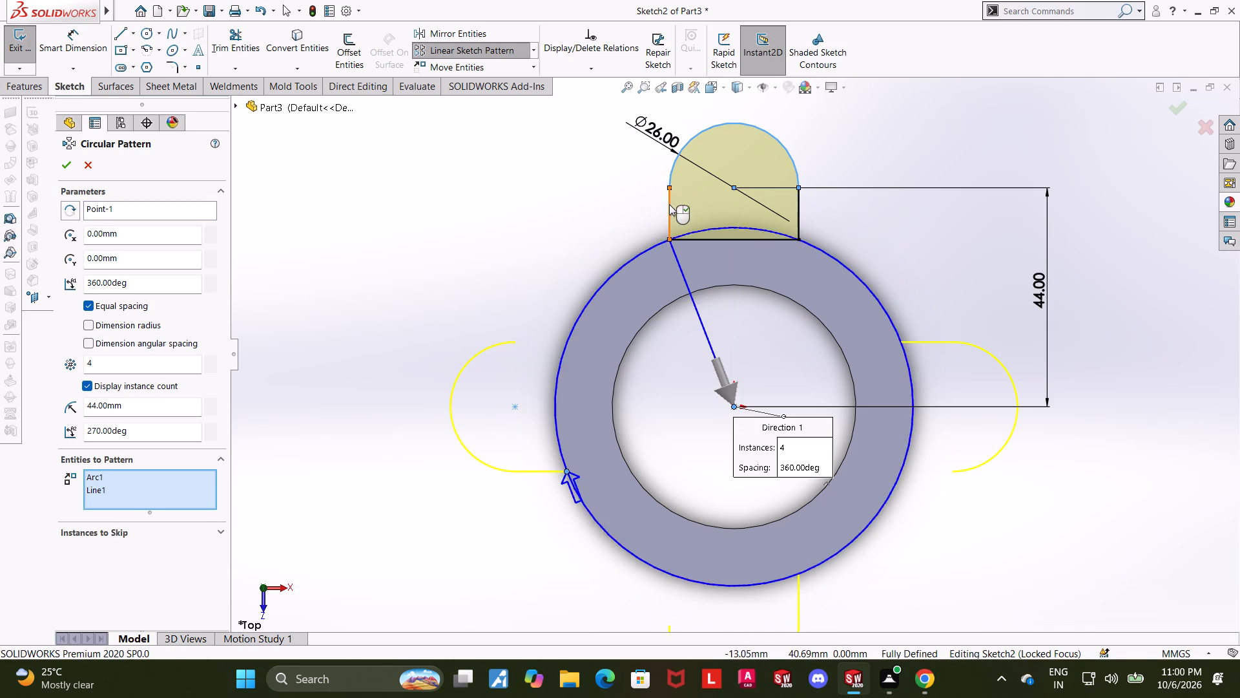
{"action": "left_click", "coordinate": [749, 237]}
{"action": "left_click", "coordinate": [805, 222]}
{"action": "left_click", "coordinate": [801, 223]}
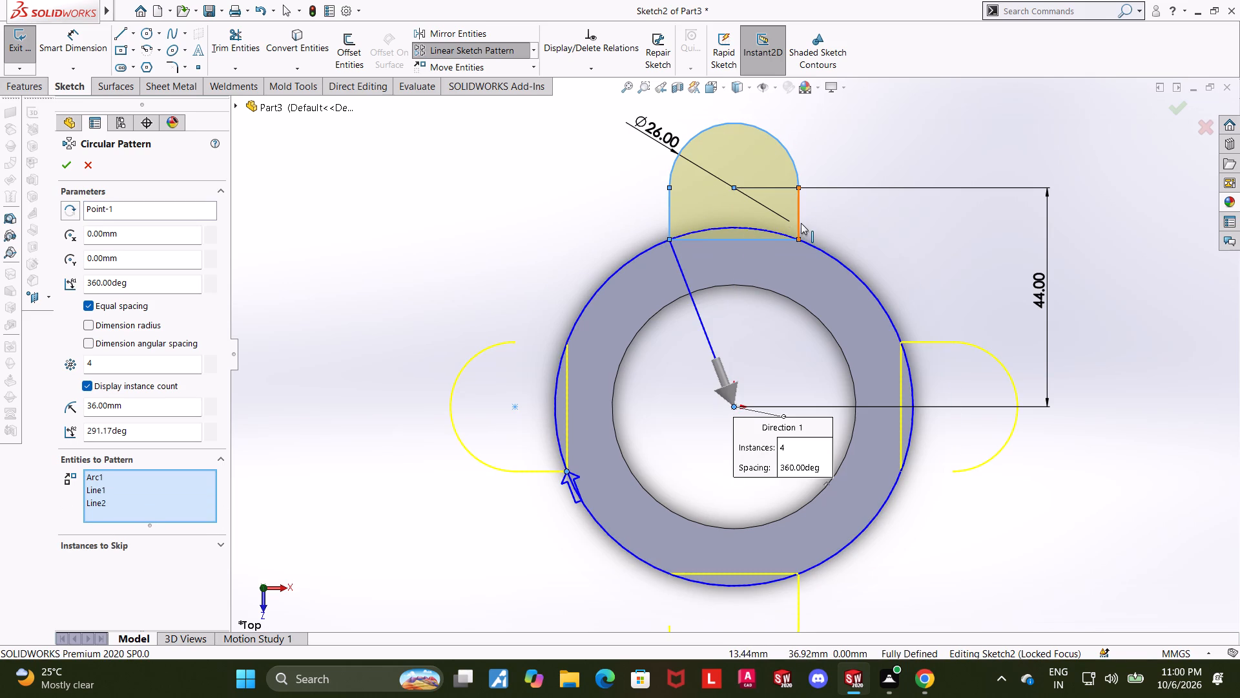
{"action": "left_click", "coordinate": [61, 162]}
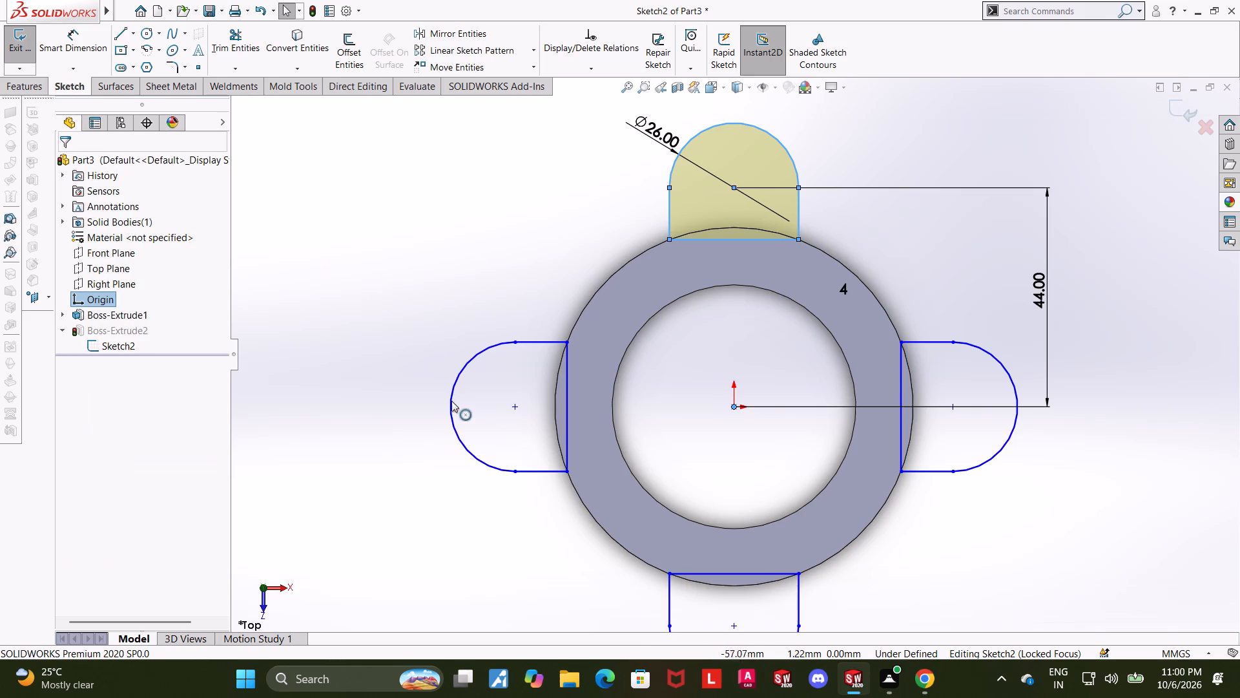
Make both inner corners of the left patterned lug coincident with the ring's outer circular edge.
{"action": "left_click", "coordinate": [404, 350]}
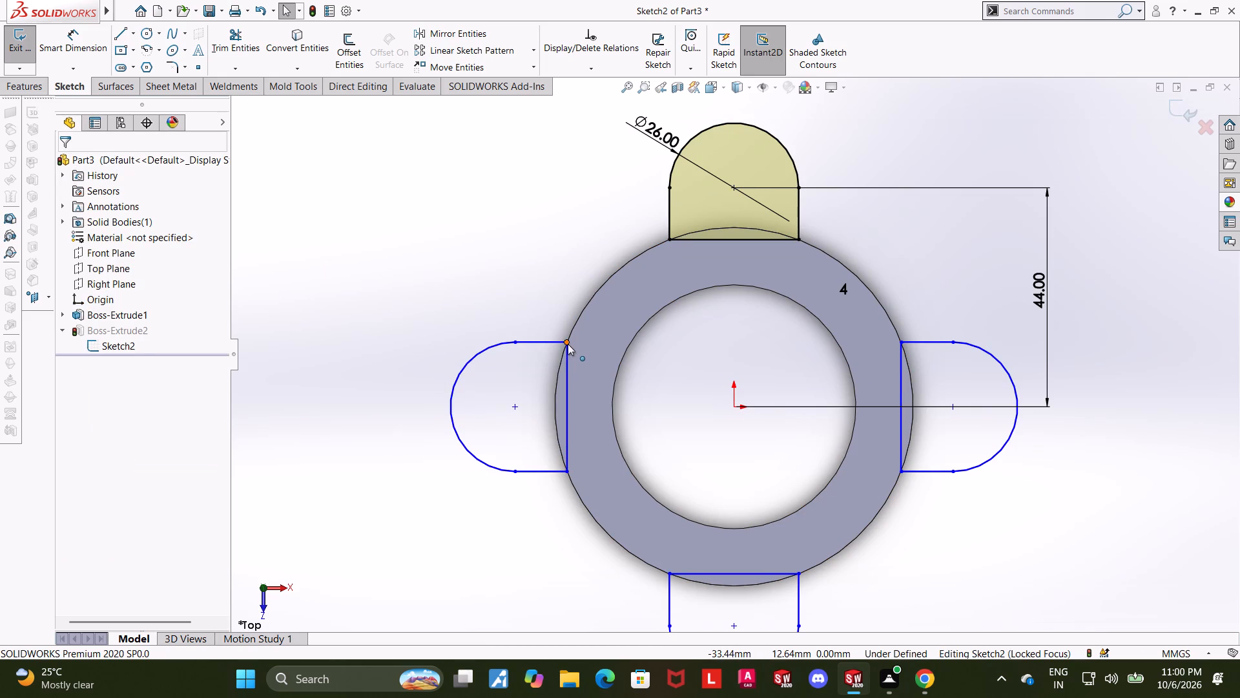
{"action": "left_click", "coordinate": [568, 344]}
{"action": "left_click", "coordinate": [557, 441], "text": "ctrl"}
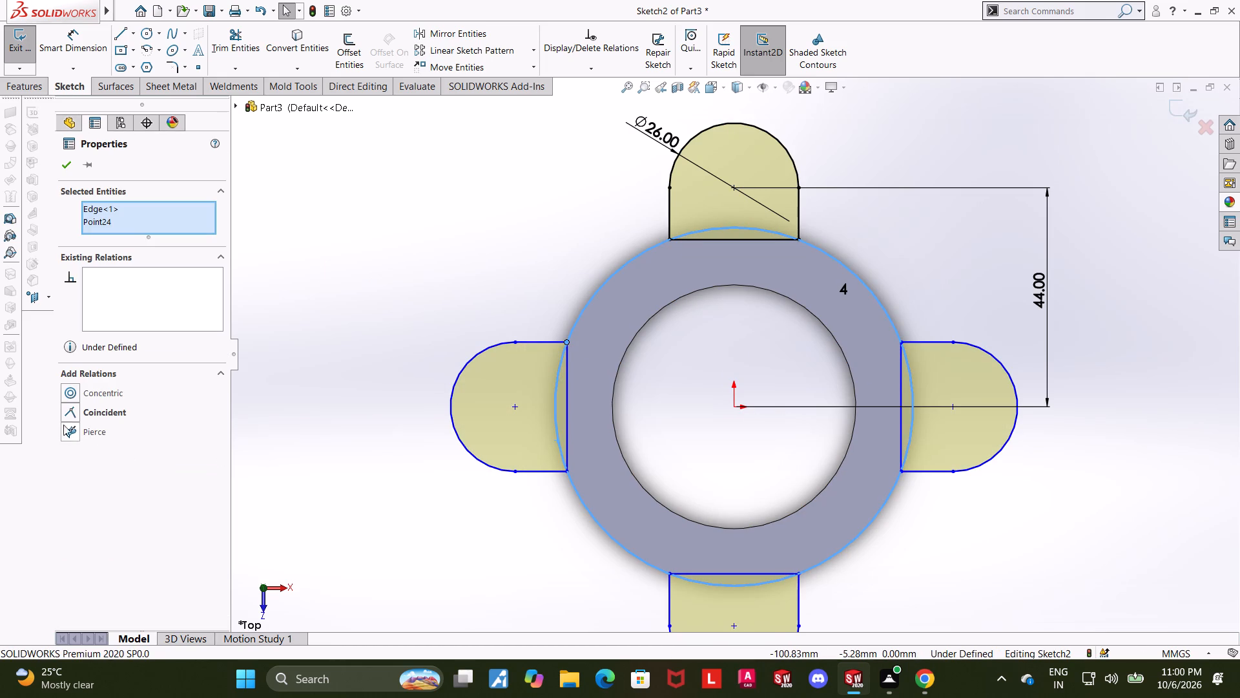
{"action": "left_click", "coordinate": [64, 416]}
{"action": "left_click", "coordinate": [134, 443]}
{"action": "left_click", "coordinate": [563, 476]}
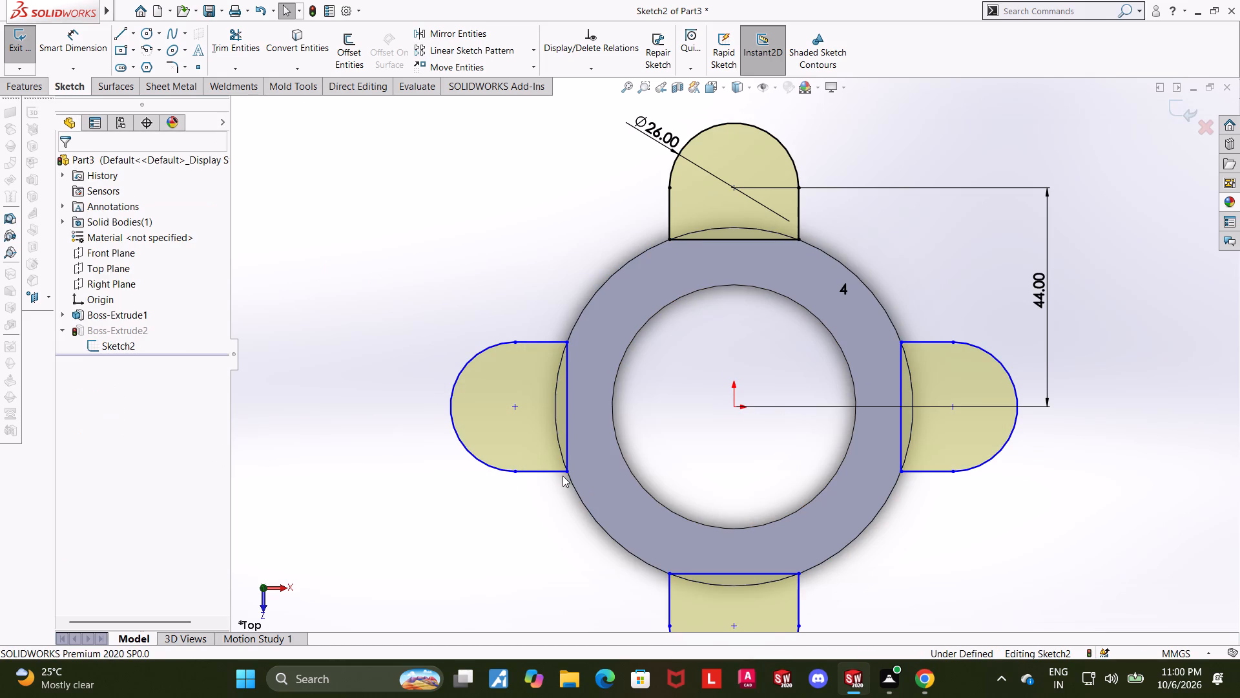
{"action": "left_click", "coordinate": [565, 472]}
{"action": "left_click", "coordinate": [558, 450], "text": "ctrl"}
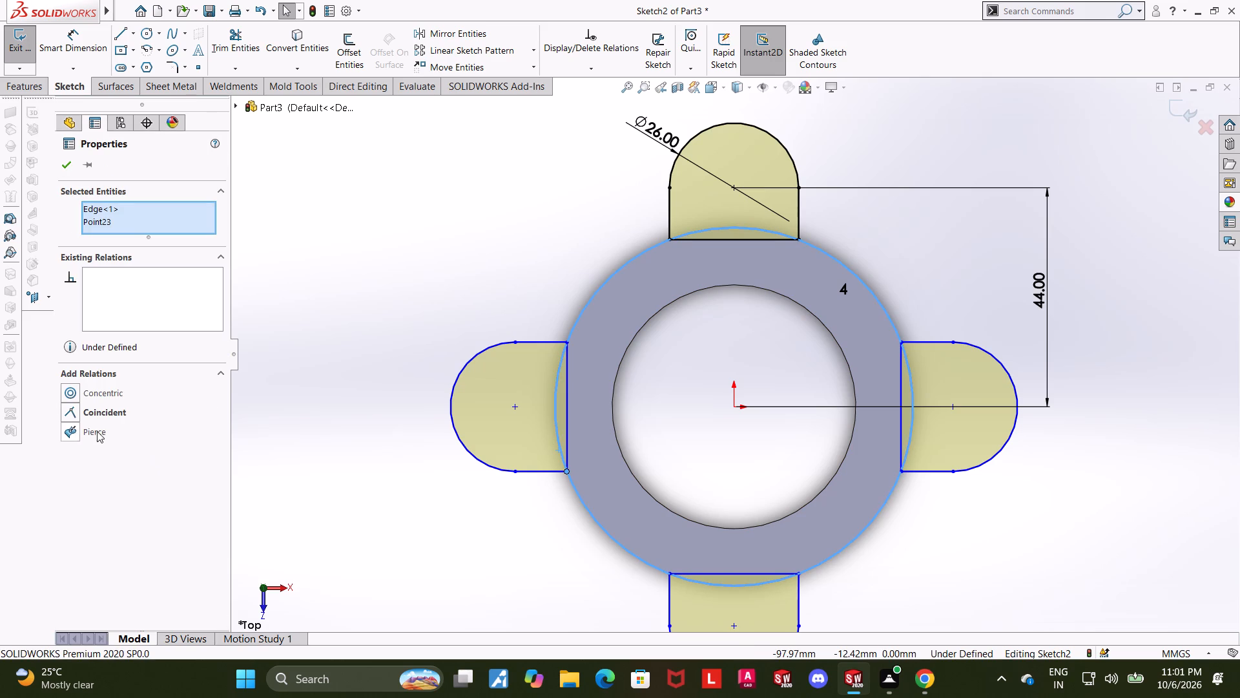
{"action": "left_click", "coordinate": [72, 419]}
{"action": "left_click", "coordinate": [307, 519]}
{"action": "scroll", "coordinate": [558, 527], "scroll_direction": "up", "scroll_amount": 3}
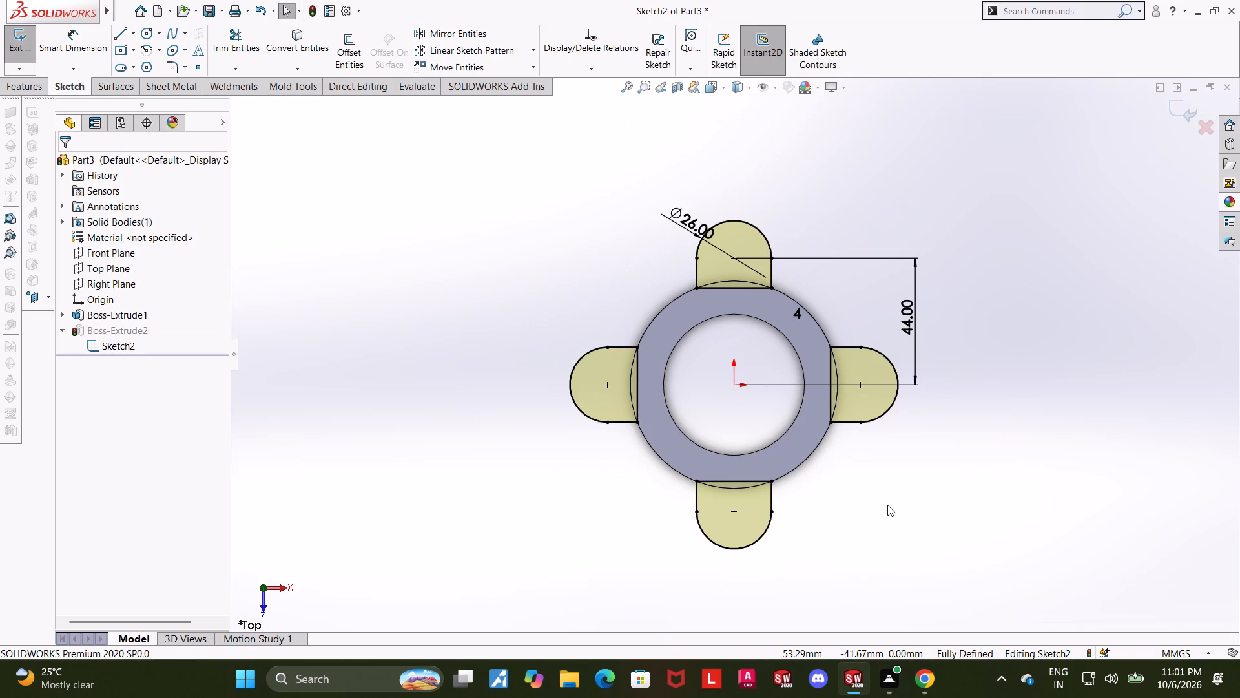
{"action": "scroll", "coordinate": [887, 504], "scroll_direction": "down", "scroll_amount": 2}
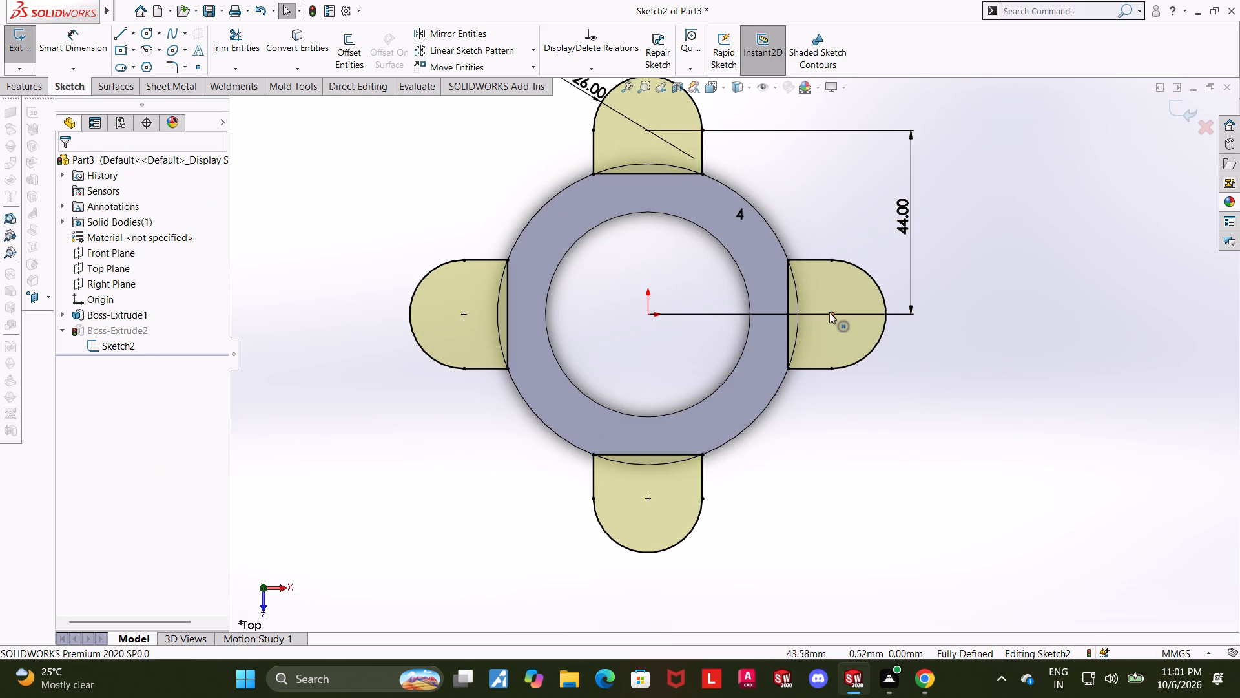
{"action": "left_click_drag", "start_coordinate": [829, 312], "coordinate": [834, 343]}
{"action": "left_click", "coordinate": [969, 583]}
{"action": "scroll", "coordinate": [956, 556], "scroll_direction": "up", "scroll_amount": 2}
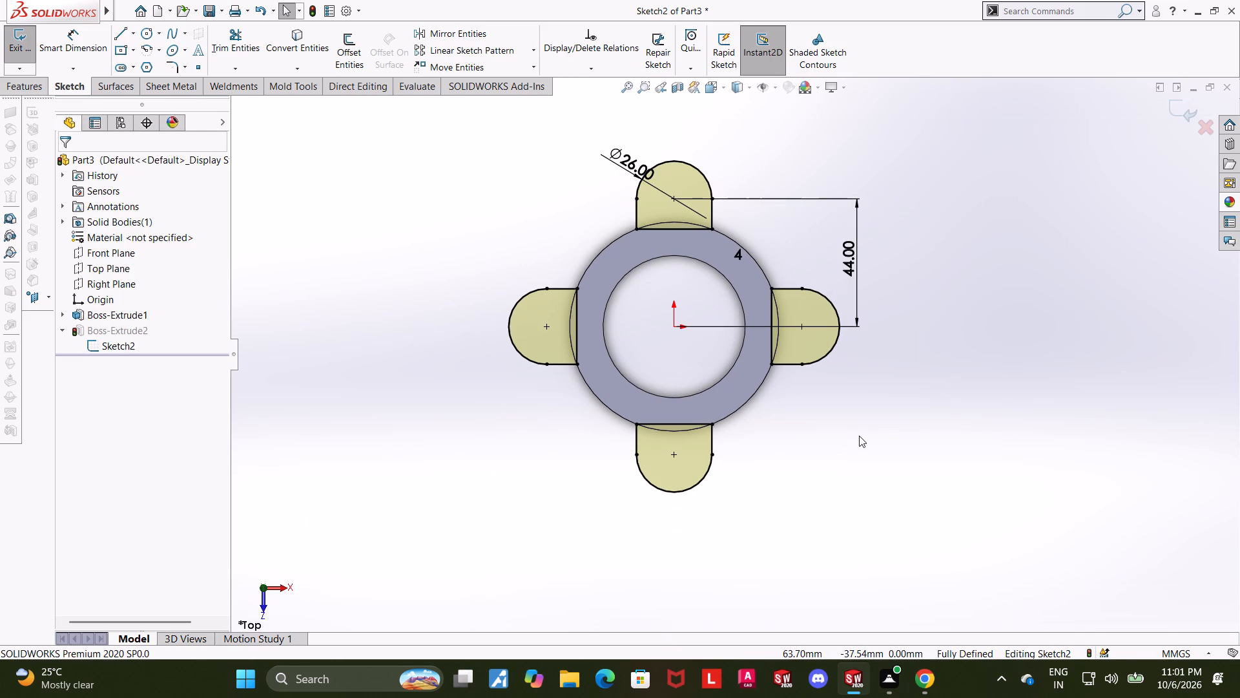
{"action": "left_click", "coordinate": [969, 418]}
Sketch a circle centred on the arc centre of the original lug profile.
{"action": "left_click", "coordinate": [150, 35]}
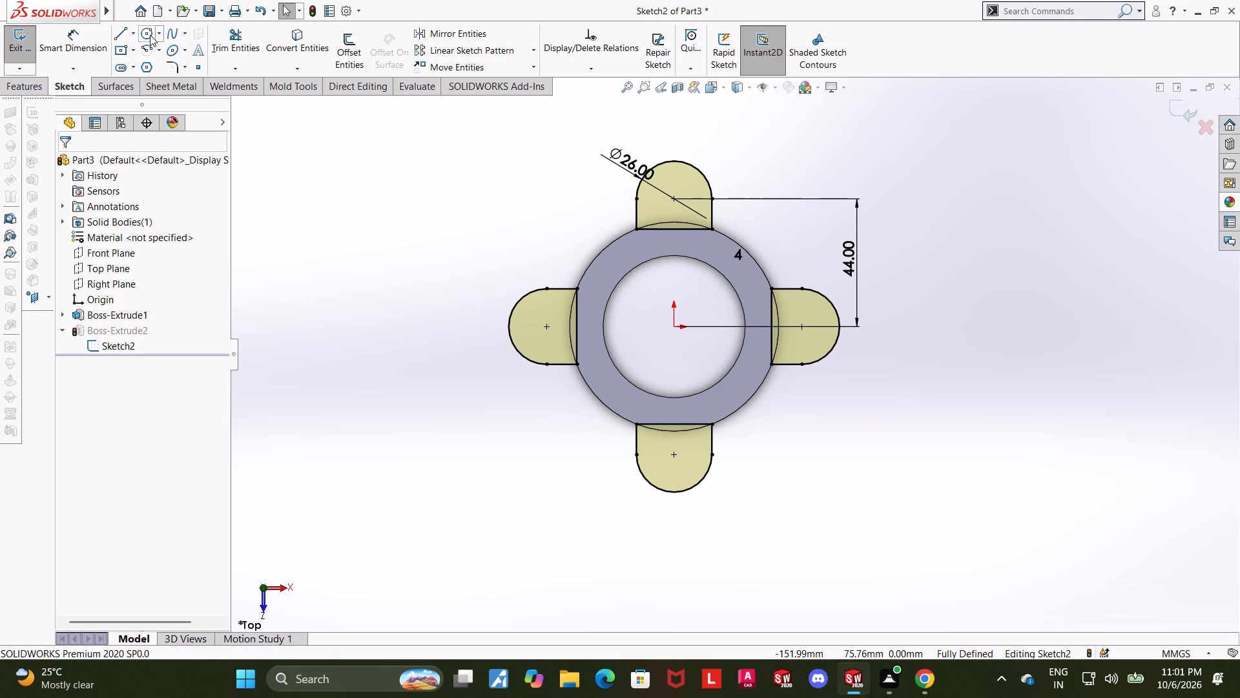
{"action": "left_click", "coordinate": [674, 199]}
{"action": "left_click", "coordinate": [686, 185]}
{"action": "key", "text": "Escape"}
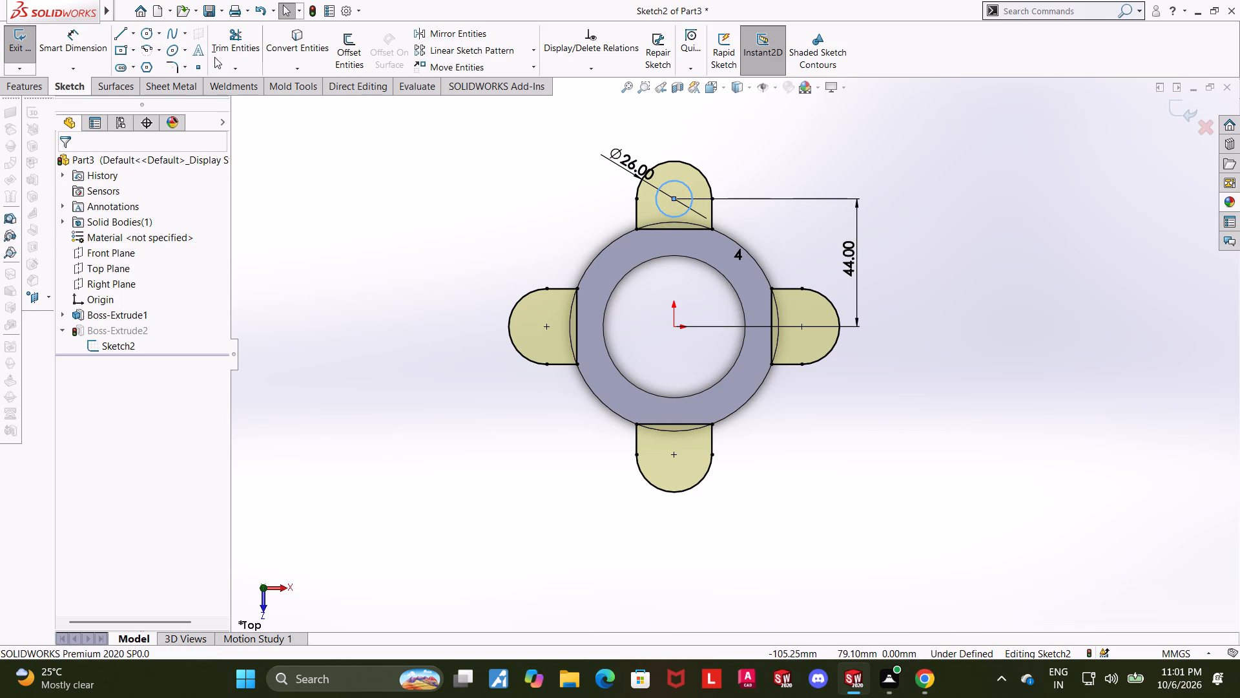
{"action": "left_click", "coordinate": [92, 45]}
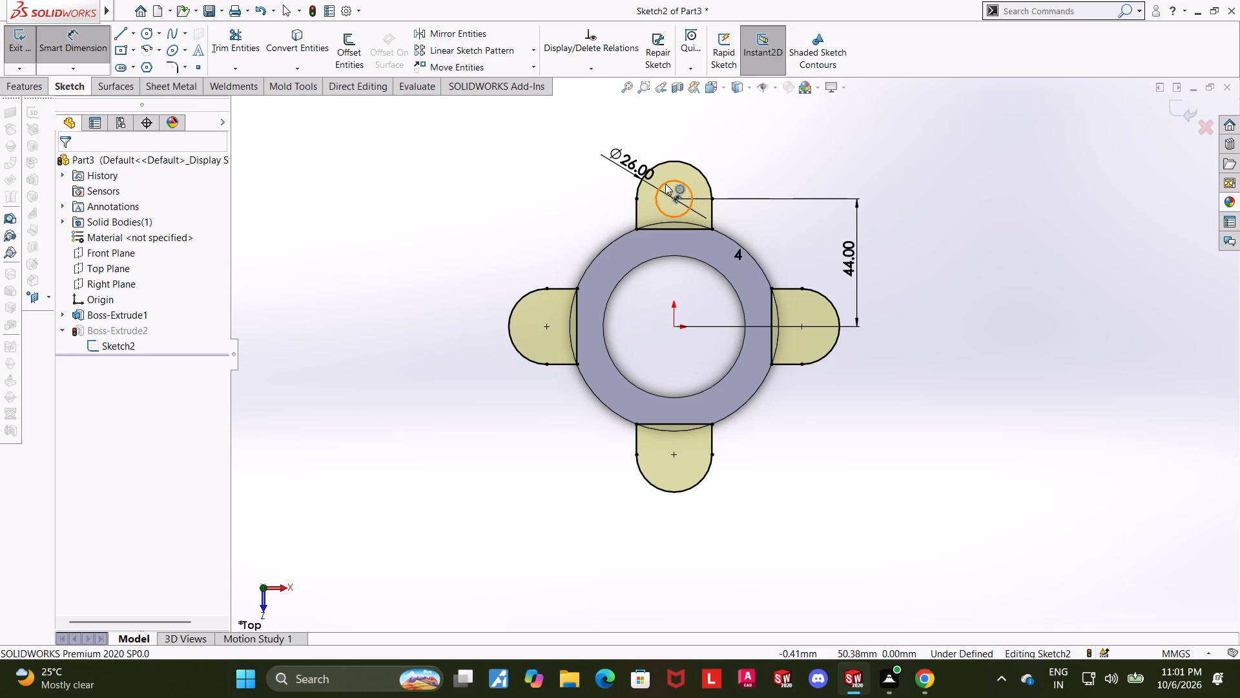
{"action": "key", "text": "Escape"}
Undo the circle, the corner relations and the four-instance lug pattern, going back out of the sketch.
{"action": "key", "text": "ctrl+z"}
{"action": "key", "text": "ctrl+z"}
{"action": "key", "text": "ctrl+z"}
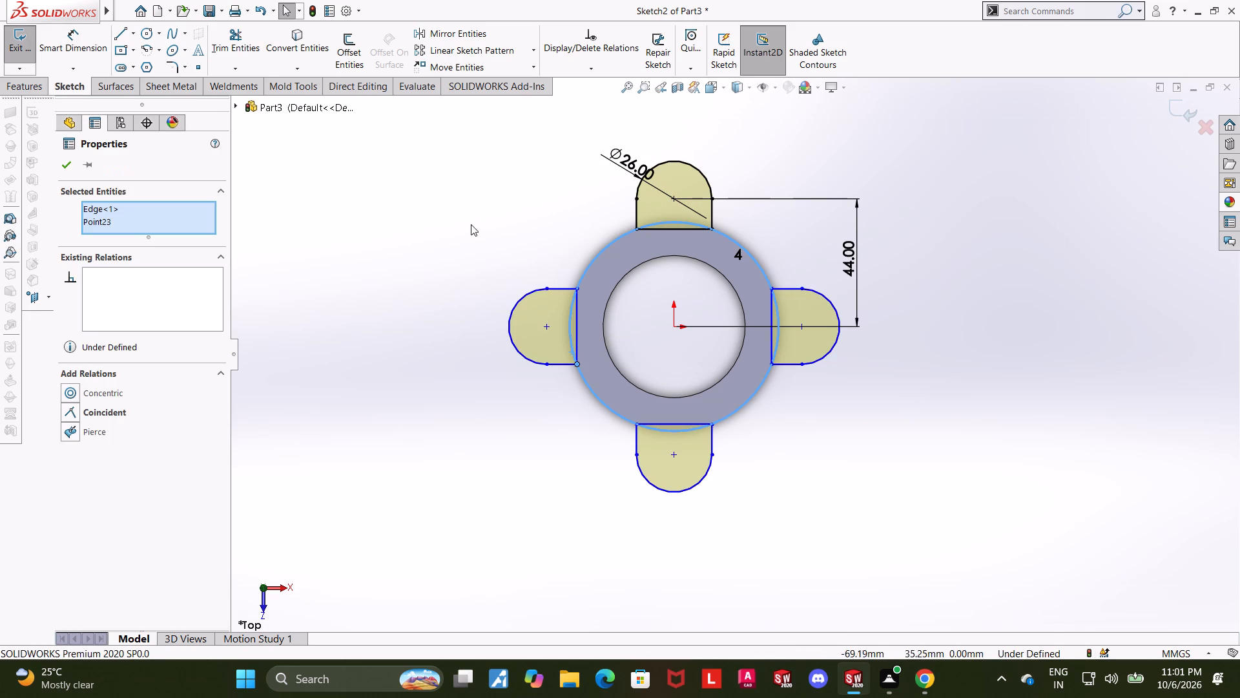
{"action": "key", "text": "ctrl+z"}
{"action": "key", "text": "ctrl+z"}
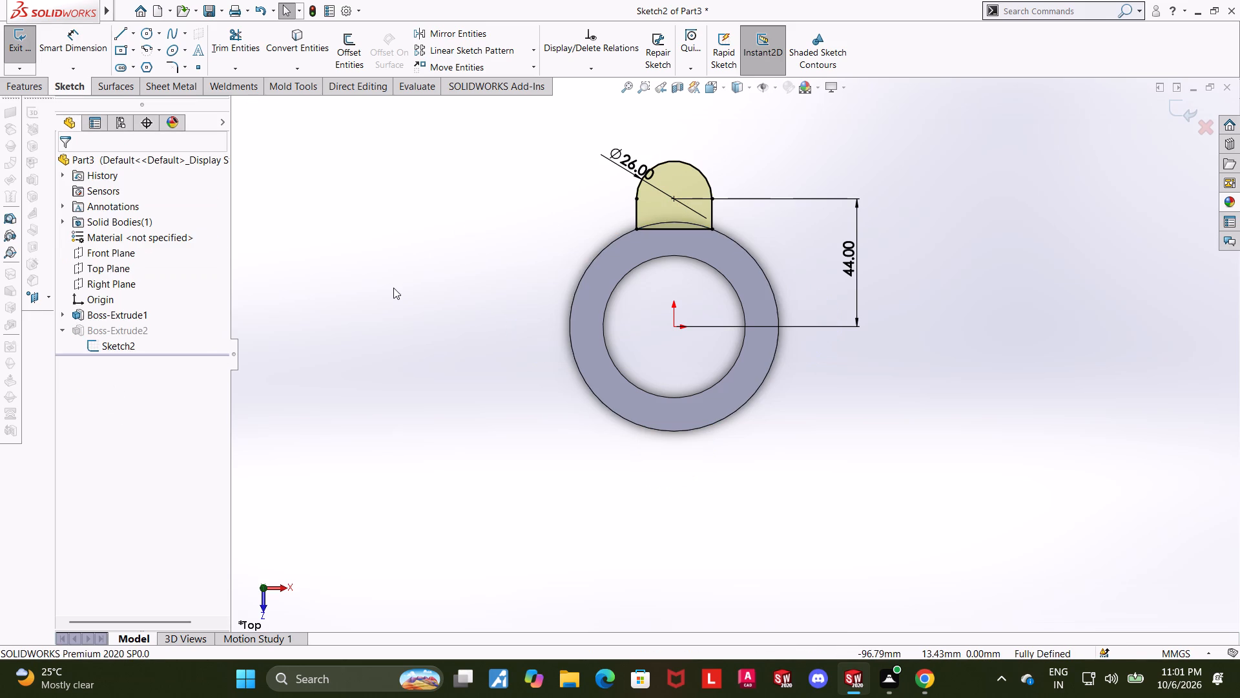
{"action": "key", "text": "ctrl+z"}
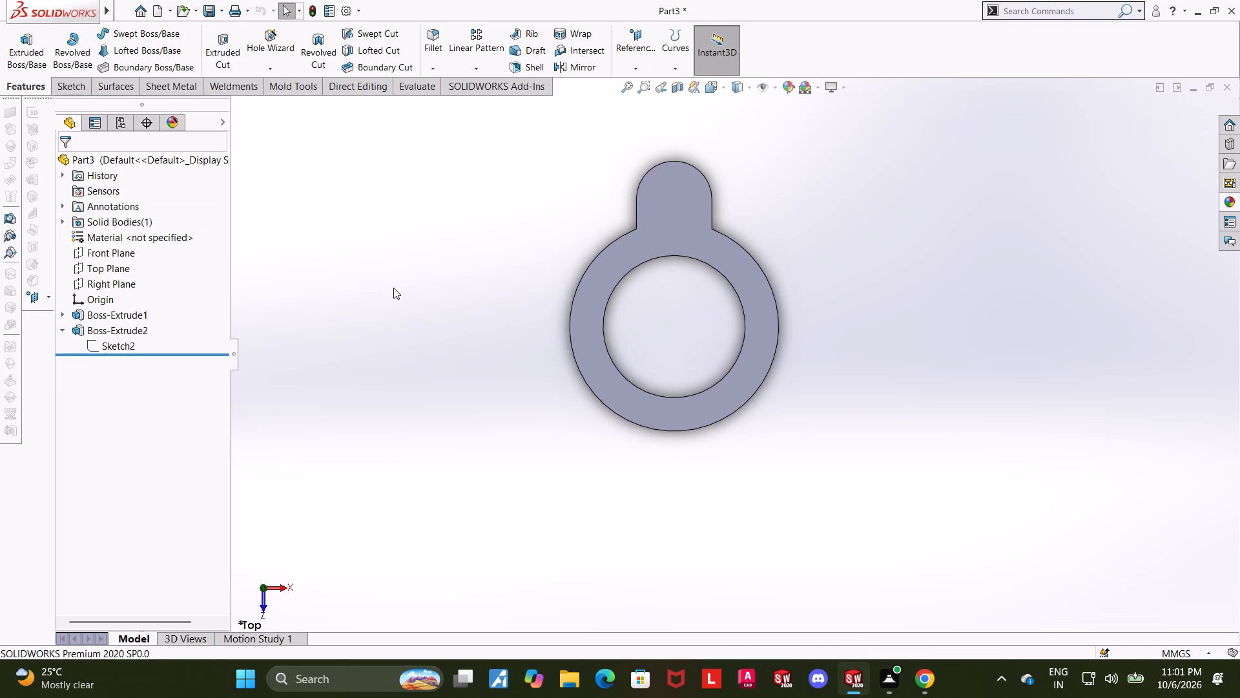
Reopen the lug sketch and circular-pattern its arc and three lines about the origin with 3 equally spaced instances over 360 degrees.
{"action": "left_click", "coordinate": [128, 340]}
{"action": "left_click", "coordinate": [141, 304]}
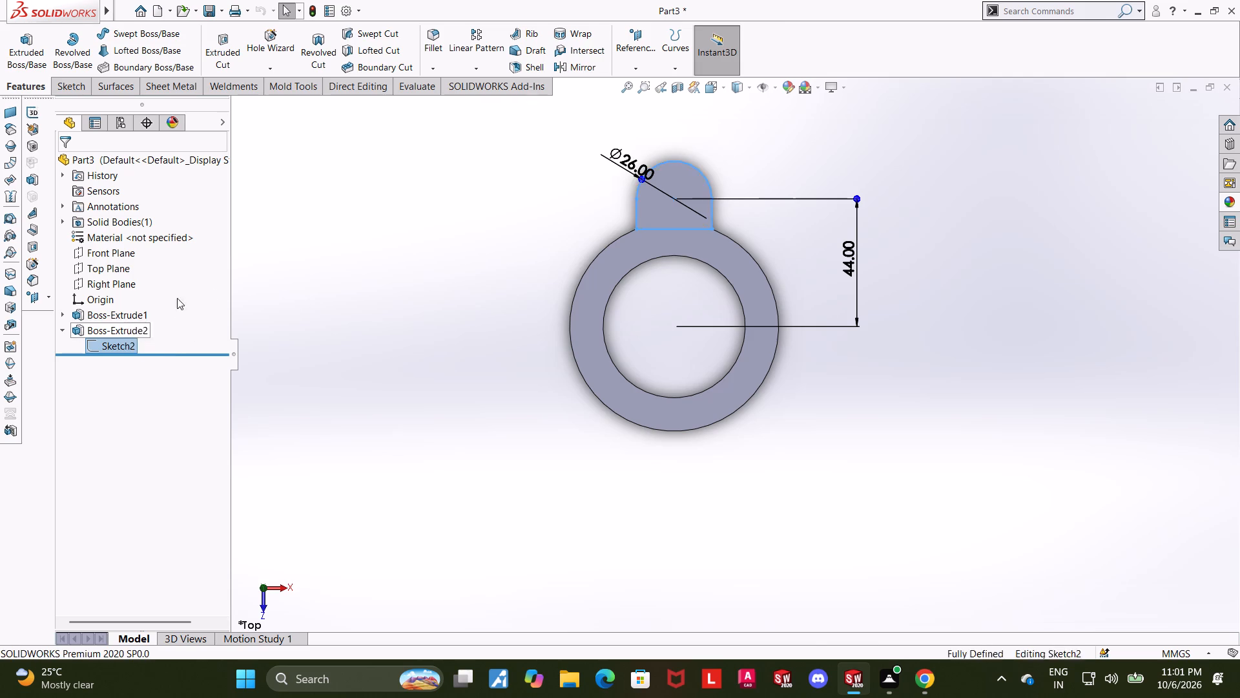
{"action": "left_click", "coordinate": [313, 297]}
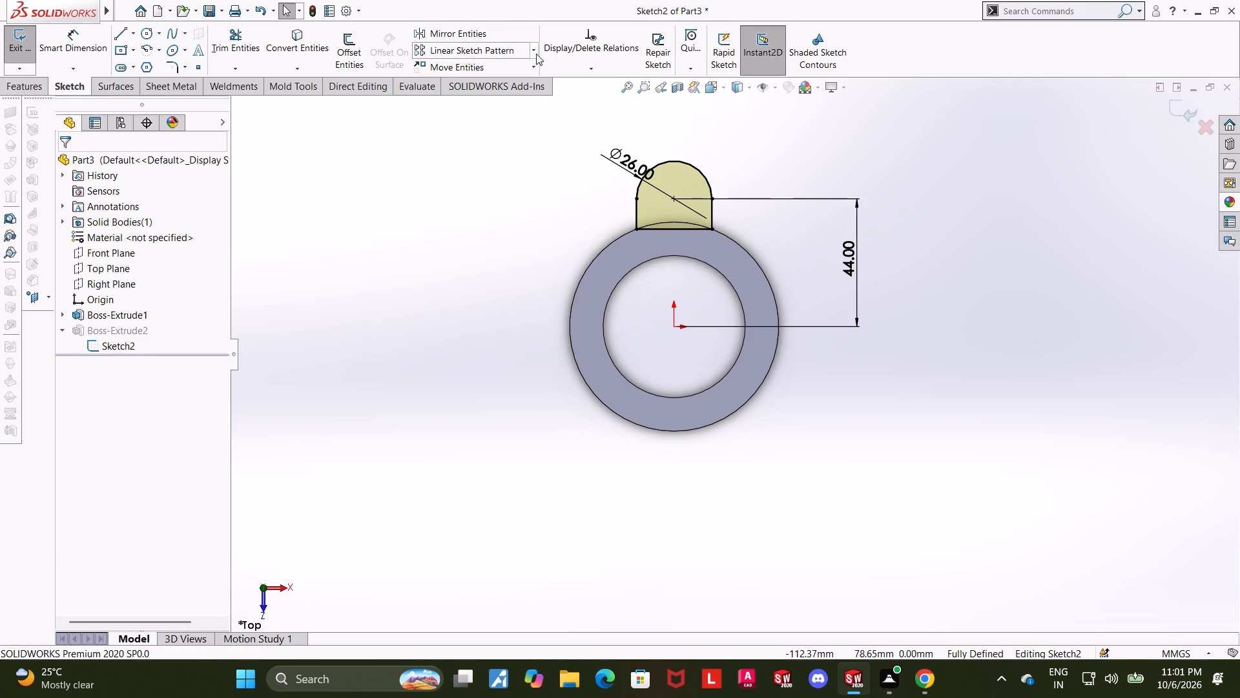
{"action": "left_click", "coordinate": [535, 54]}
{"action": "left_click", "coordinate": [487, 90]}
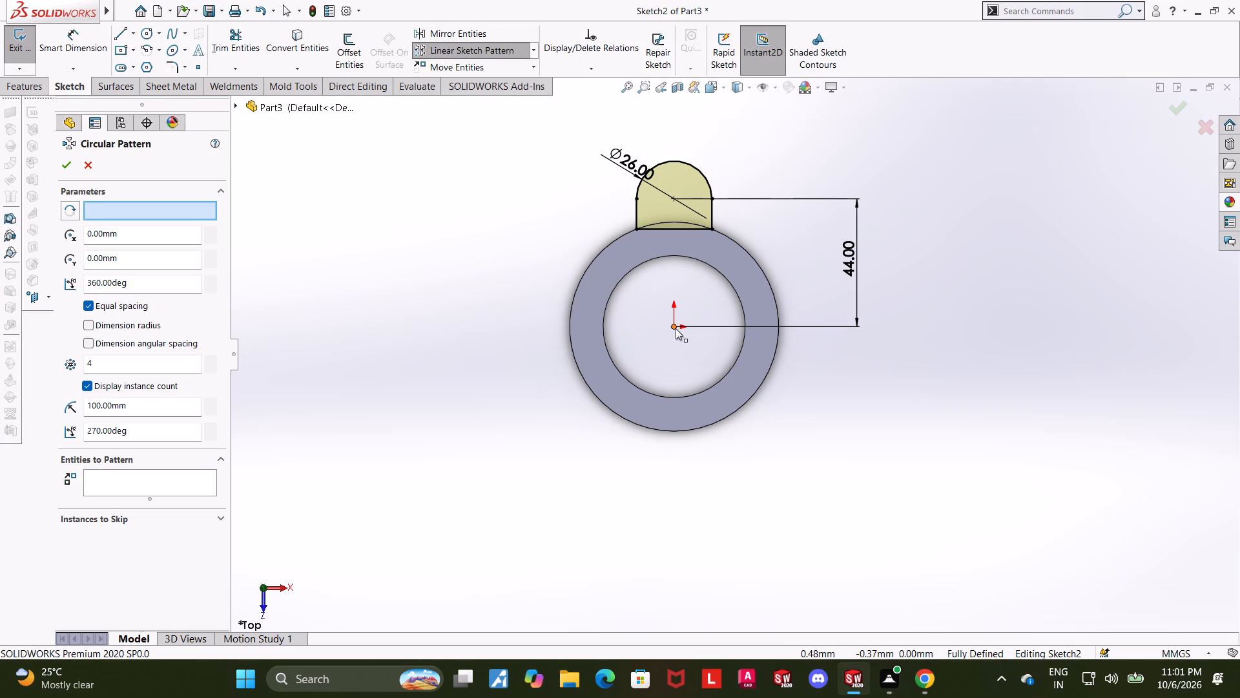
{"action": "double_click", "coordinate": [676, 328]}
{"action": "double_click", "coordinate": [171, 206]}
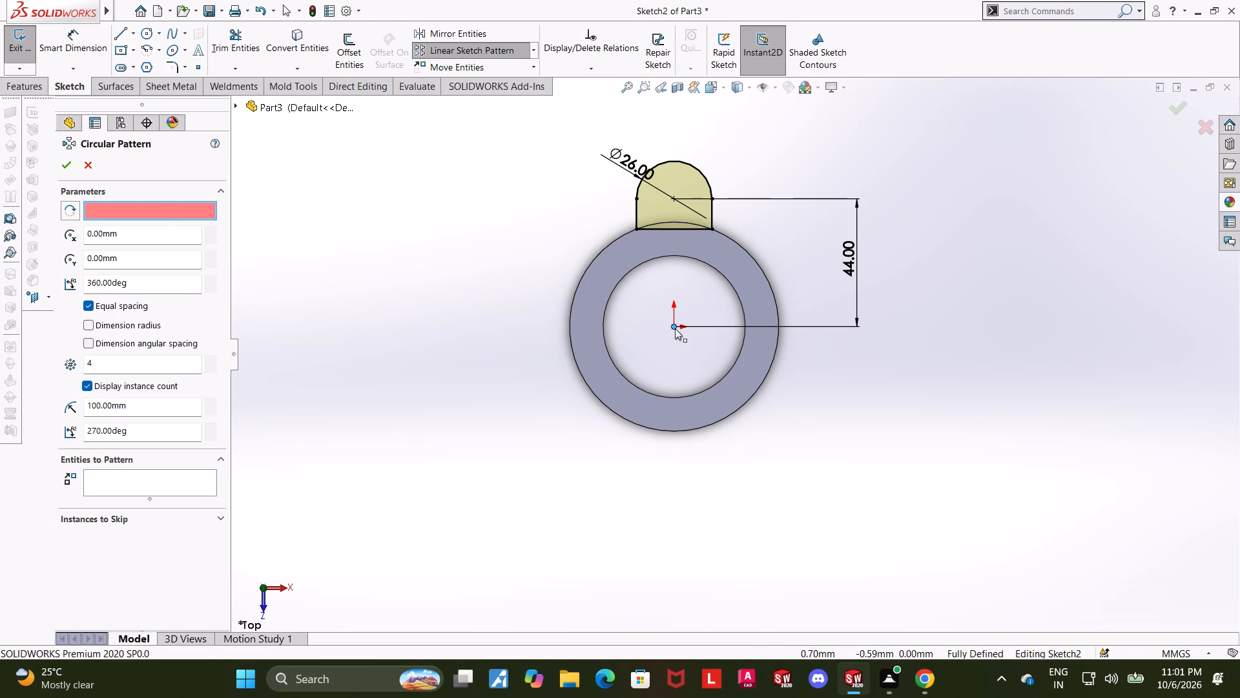
{"action": "left_click", "coordinate": [673, 328]}
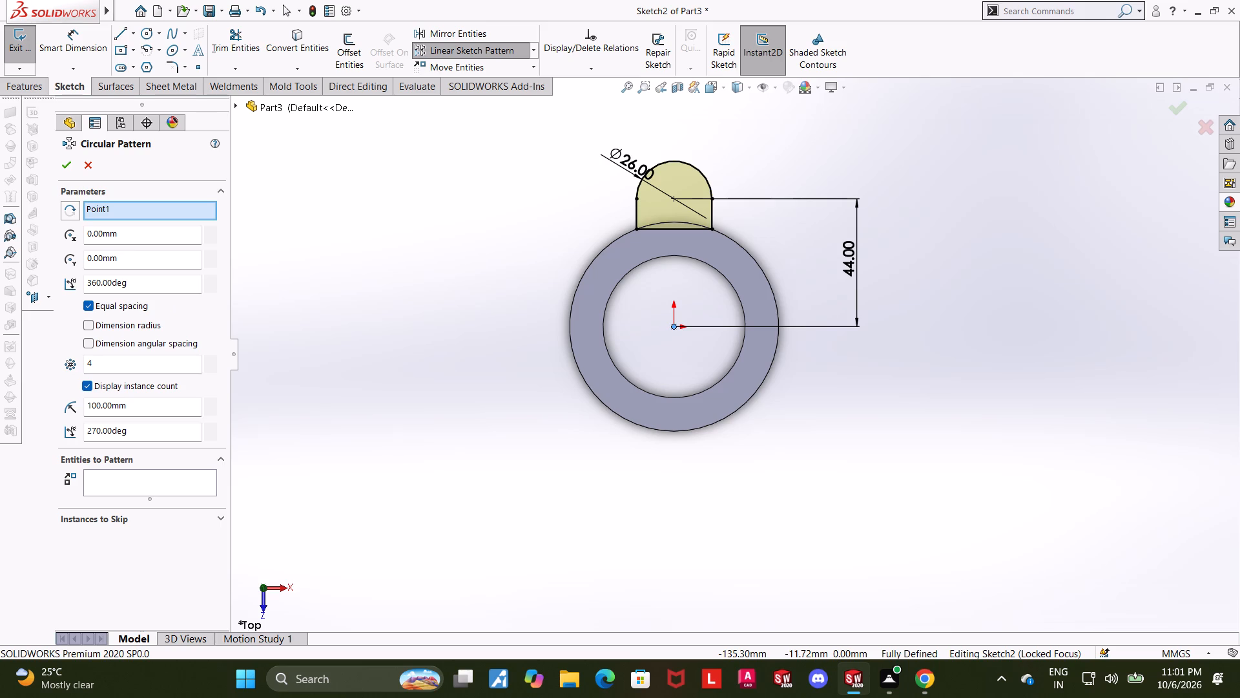
{"action": "left_click_drag", "start_coordinate": [134, 364], "coordinate": [0, 375]}
{"action": "key", "text": "3"}
{"action": "key", "text": "Return"}
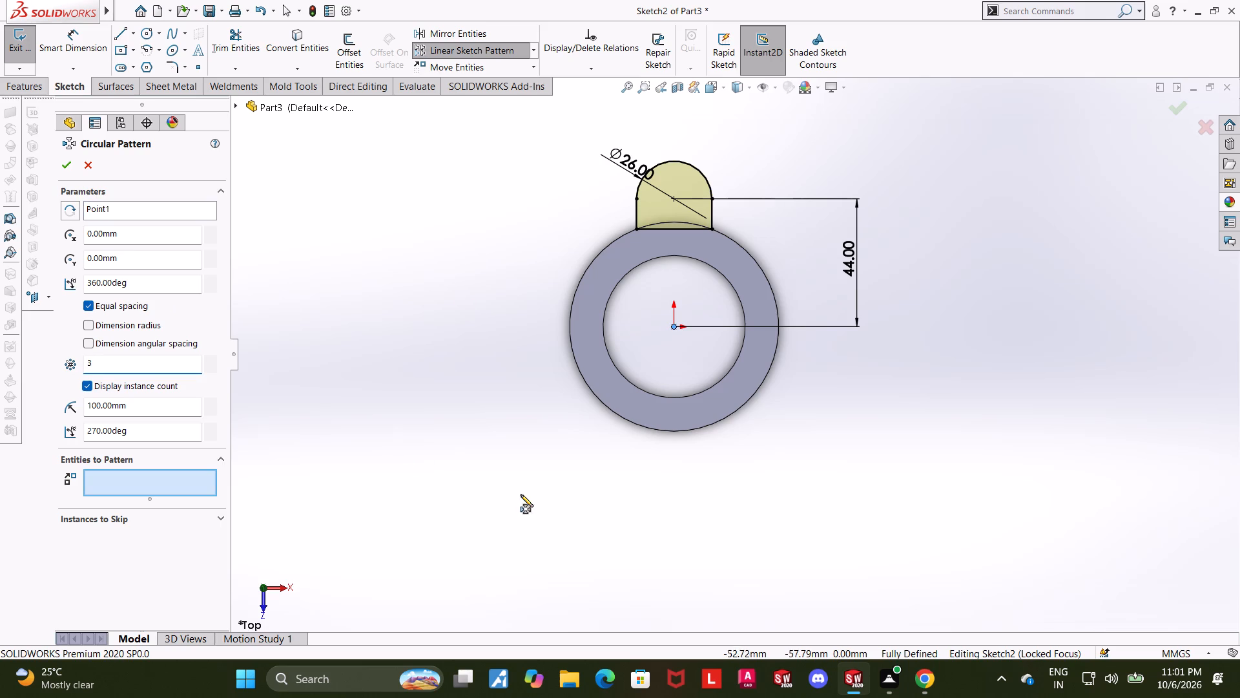
{"action": "left_click", "coordinate": [636, 209]}
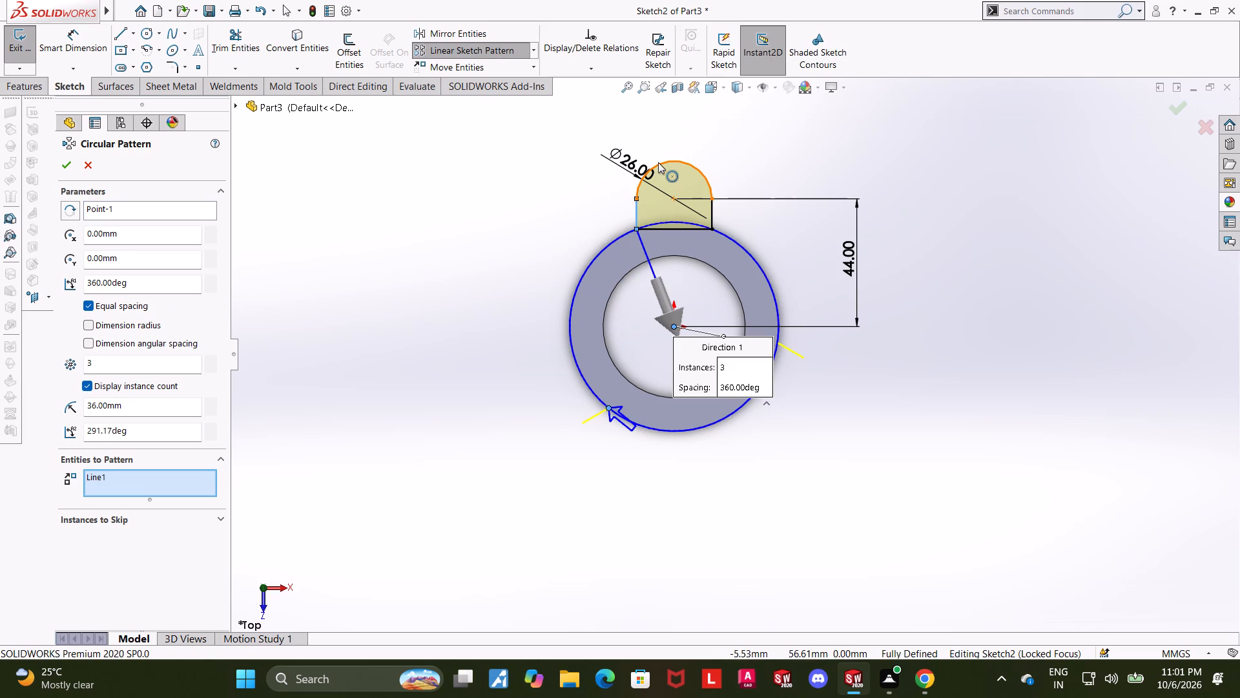
{"action": "left_click", "coordinate": [660, 164]}
{"action": "left_click", "coordinate": [681, 232]}
{"action": "left_click", "coordinate": [712, 214]}
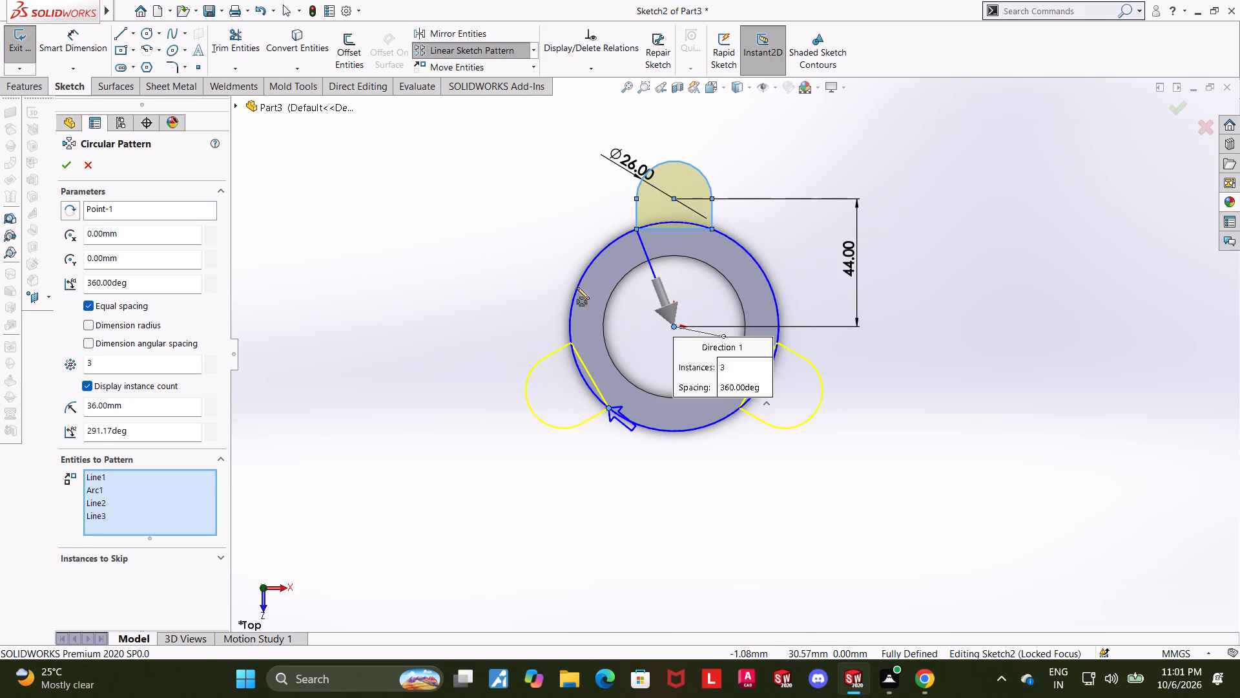
{"action": "left_click", "coordinate": [65, 175]}
{"action": "left_click", "coordinate": [68, 170]}
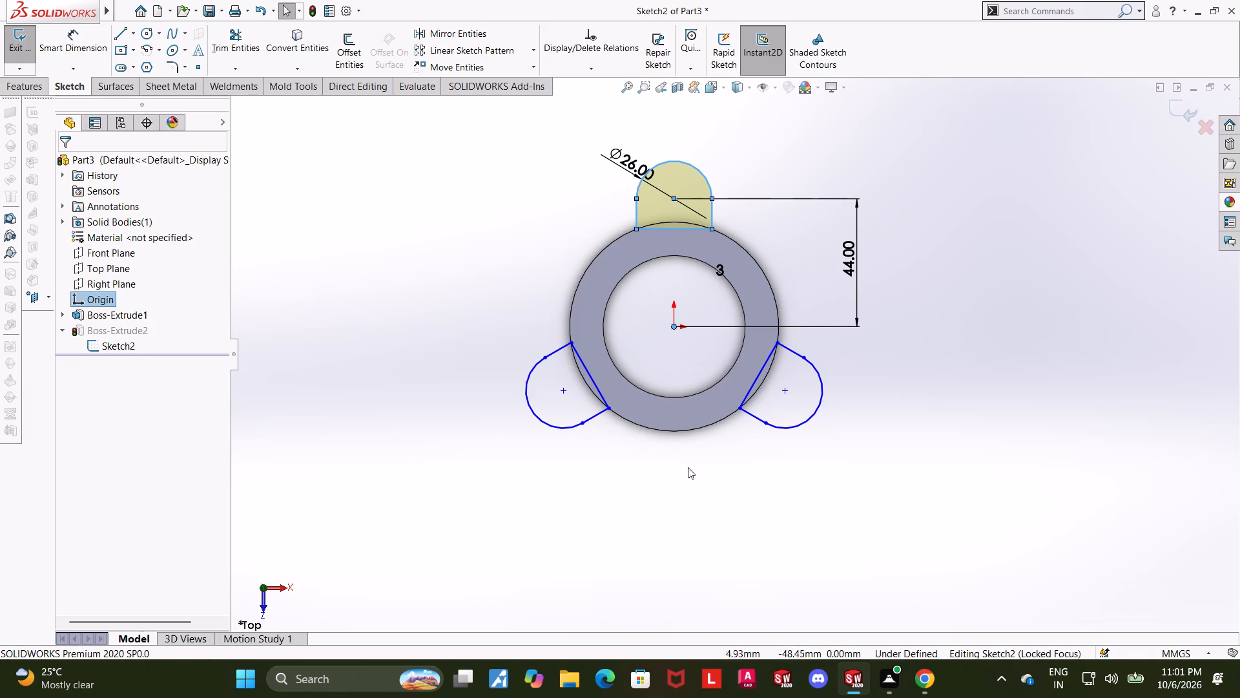
Make the lower inner corner of the lower-left patterned lug coincident with the ring's outer circular edge.
{"action": "left_click", "coordinate": [688, 467]}
{"action": "left_click", "coordinate": [605, 408]}
{"action": "left_click", "coordinate": [621, 416], "text": "ctrl"}
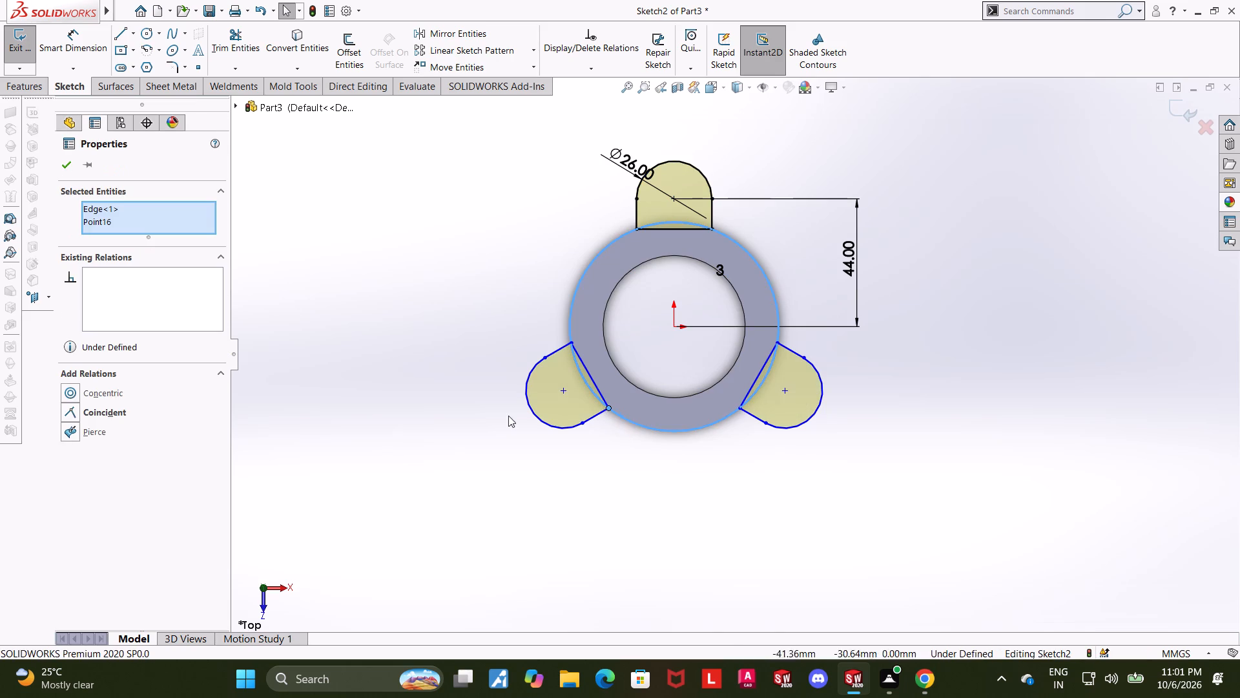
{"action": "left_click", "coordinate": [76, 411]}
{"action": "left_click", "coordinate": [646, 527]}
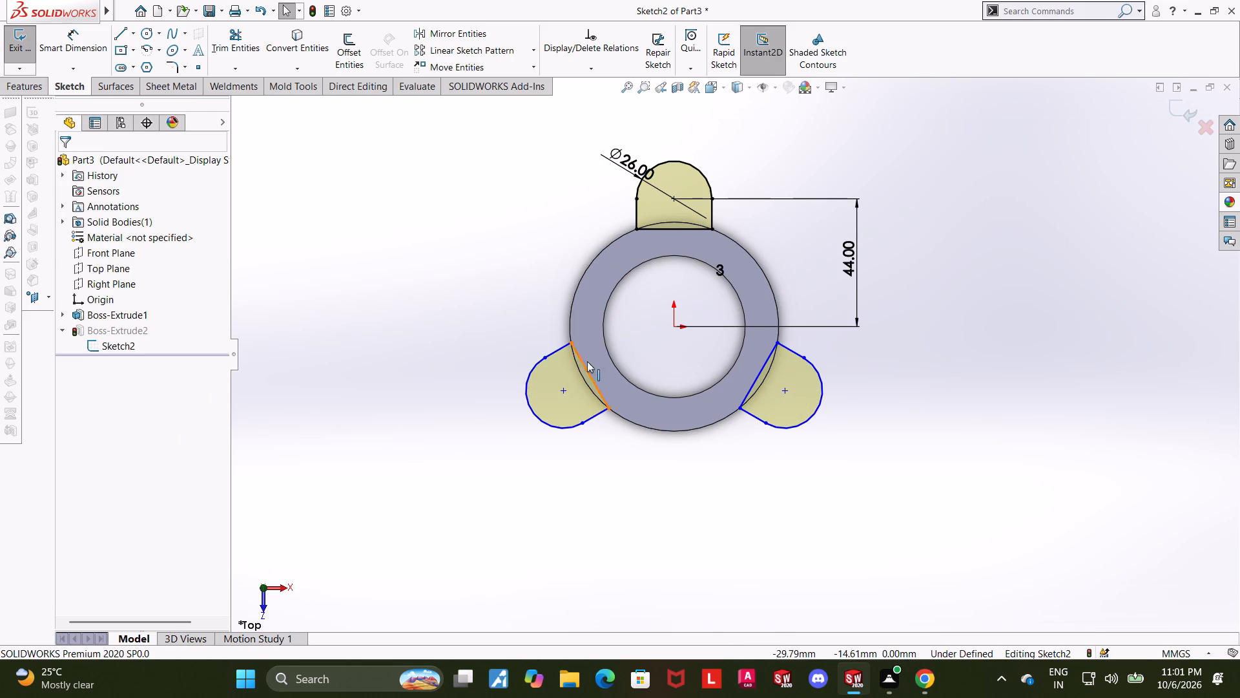
Make the upper inner corner of the lower-left patterned lug coincident with the ring's outer circular edge.
{"action": "left_click", "coordinate": [573, 343]}
{"action": "left_click", "coordinate": [580, 376], "text": "ctrl"}
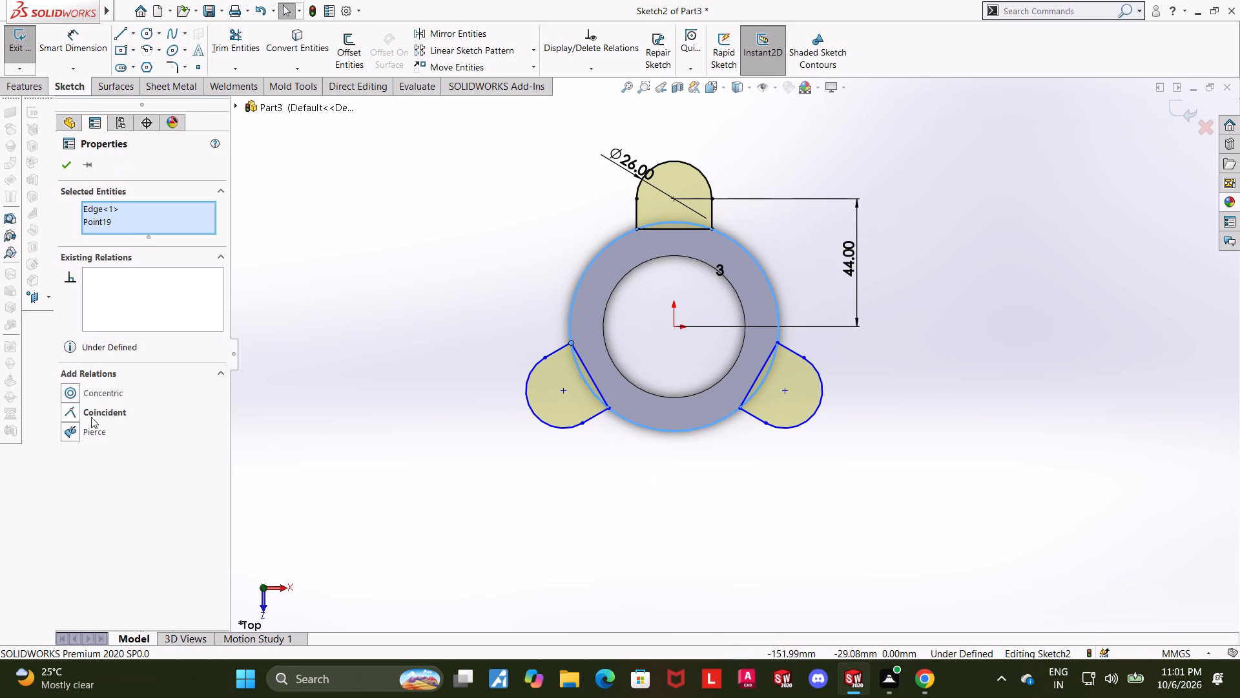
{"action": "left_click", "coordinate": [72, 413]}
{"action": "left_click", "coordinate": [498, 512]}
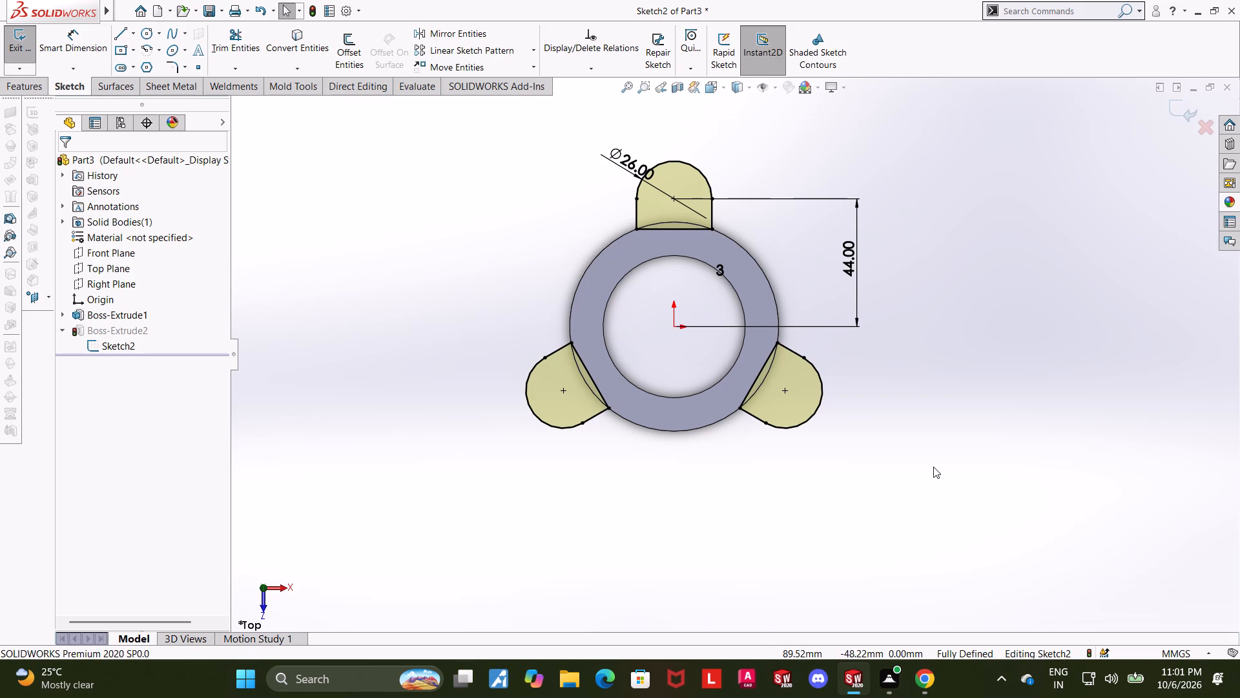
Sketch a circle centred on the top lug's arc centre and dimension its diameter to 12 mm.
{"action": "left_click", "coordinate": [145, 32]}
{"action": "left_click", "coordinate": [674, 200]}
{"action": "left_click", "coordinate": [687, 188]}
{"action": "key", "text": "Escape"}
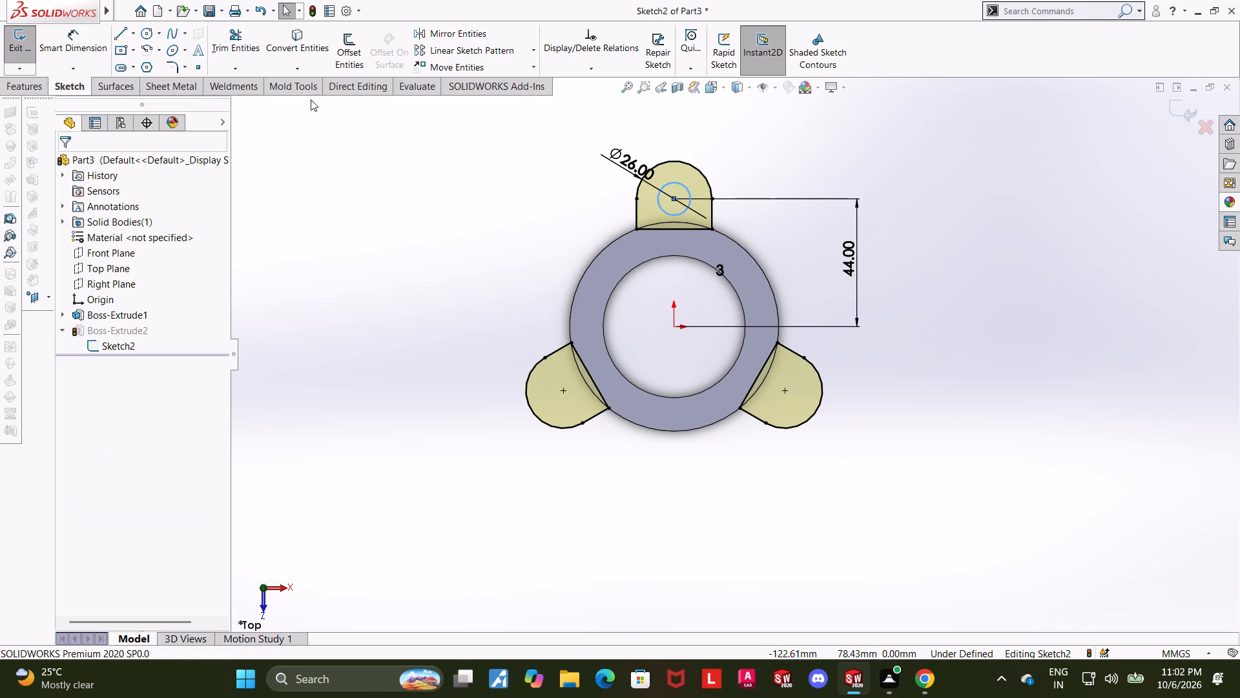
{"action": "left_click", "coordinate": [79, 47]}
{"action": "left_click", "coordinate": [676, 180]}
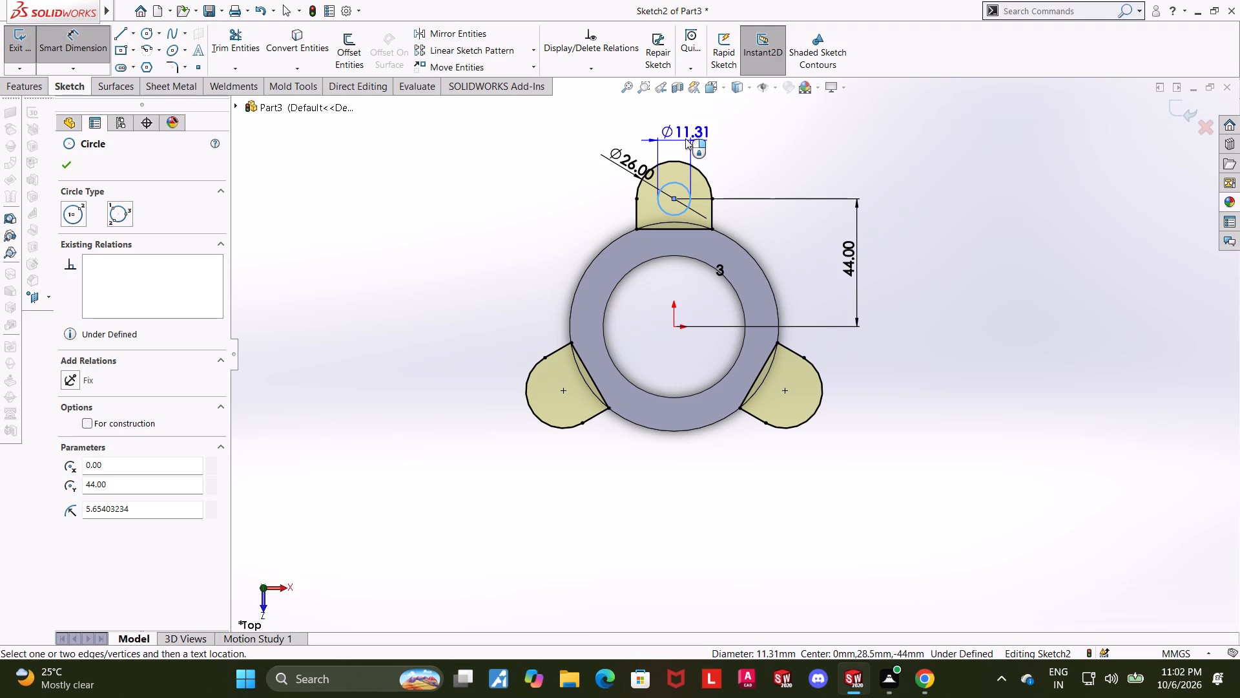
{"action": "left_click", "coordinate": [685, 138]}
{"action": "type", "text": "12"}
{"action": "key", "text": "Return"}
{"action": "key", "text": "Escape"}
{"action": "key", "text": "Escape"}
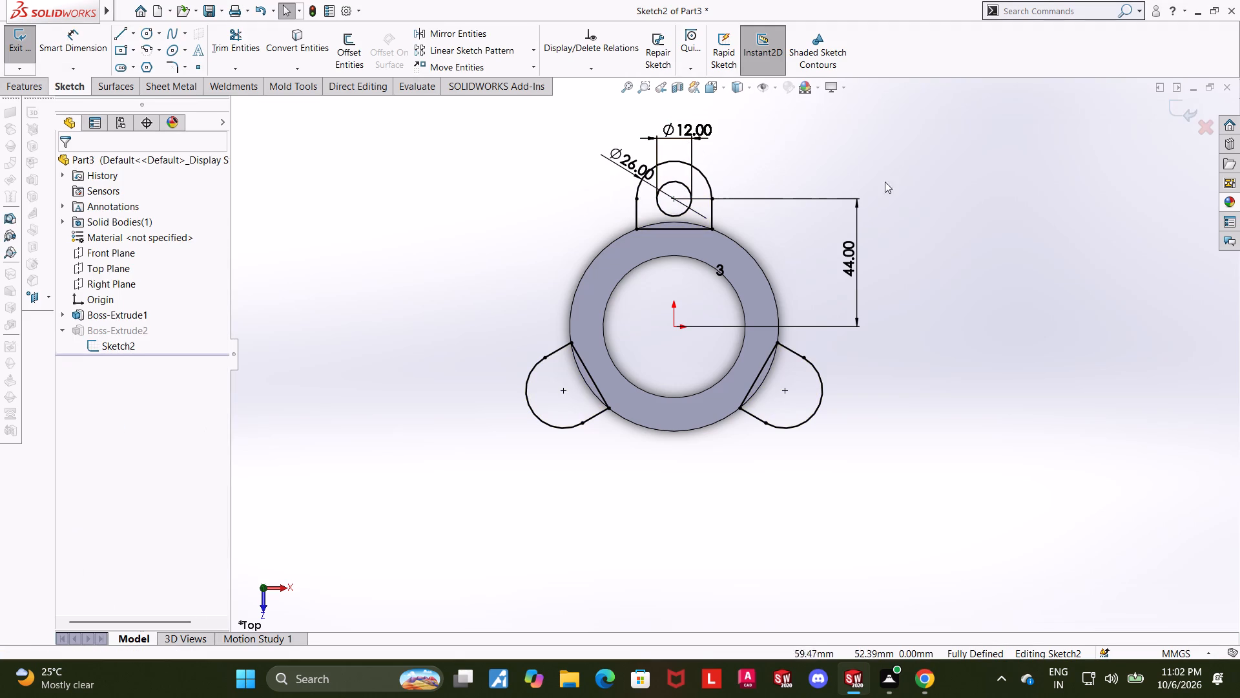
{"action": "left_click", "coordinate": [969, 194]}
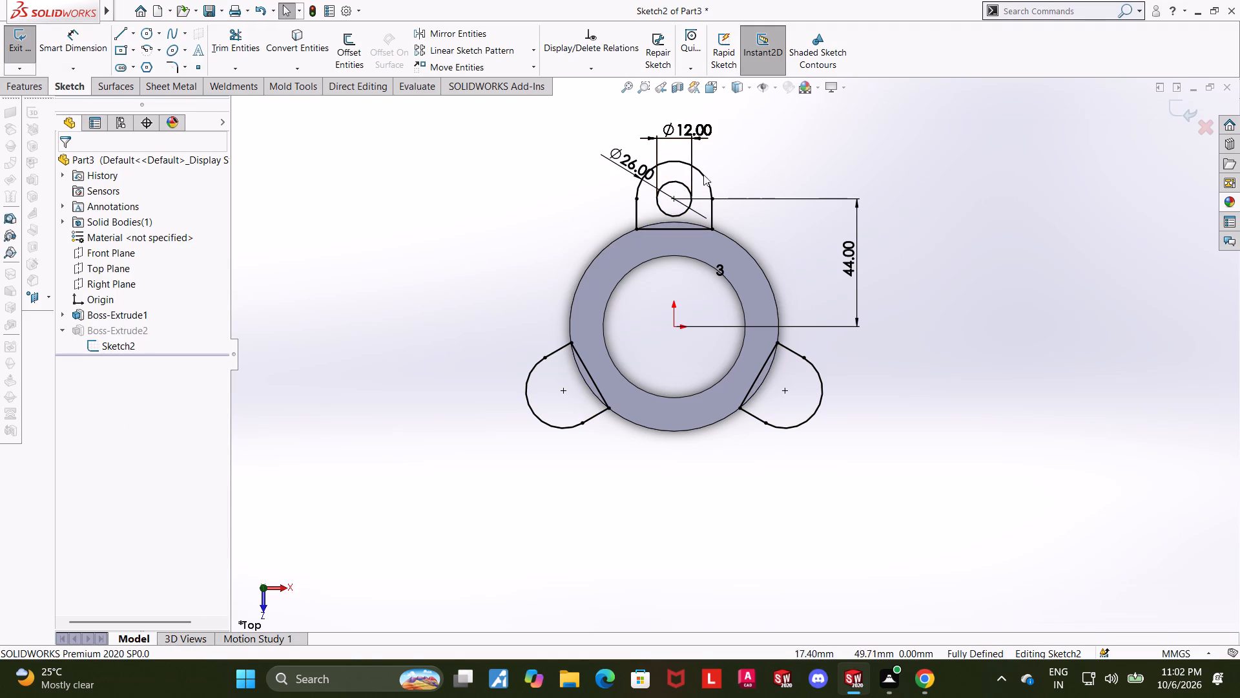
Circular-pattern the 12 mm circle about the origin with 3 equally spaced instances over 360 degrees.
{"action": "left_click", "coordinate": [533, 47]}
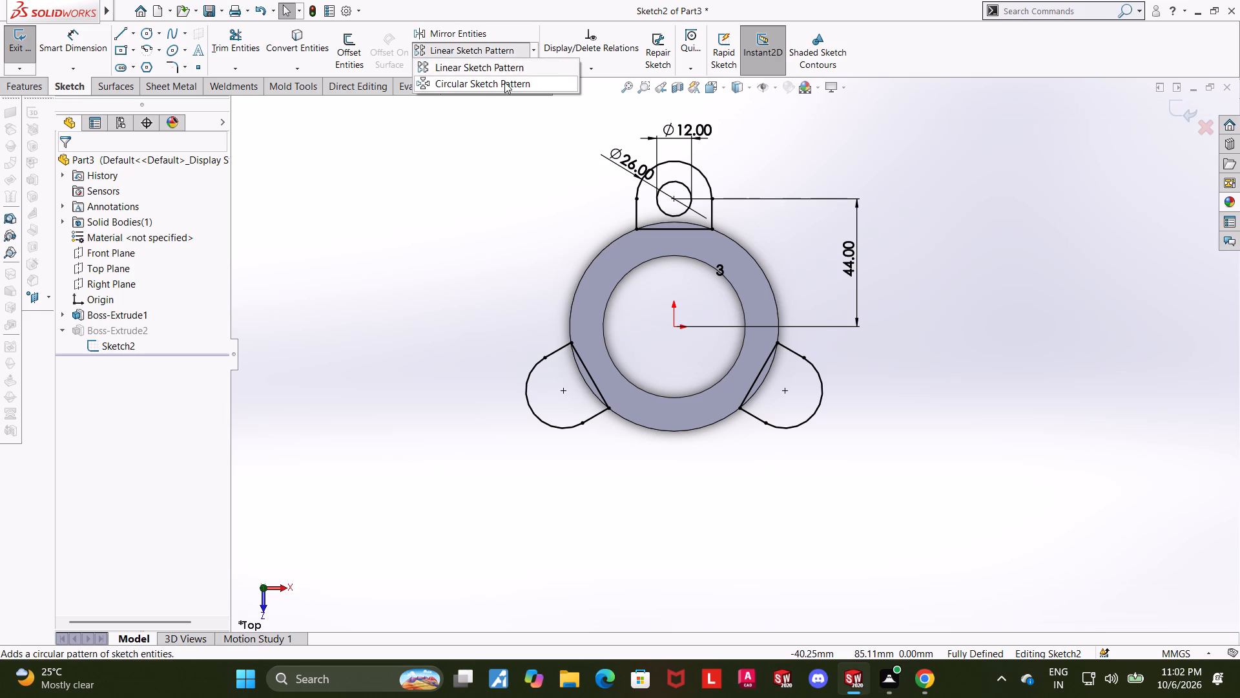
{"action": "left_click", "coordinate": [504, 82]}
{"action": "left_click", "coordinate": [675, 326]}
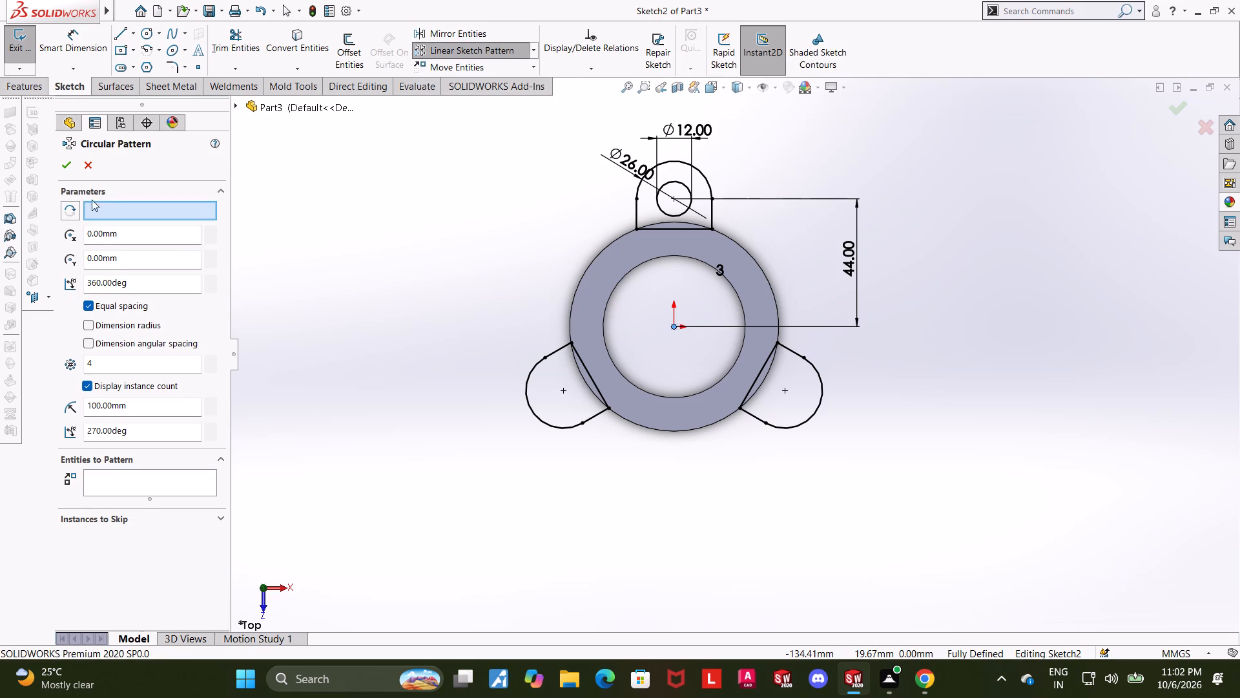
{"action": "double_click", "coordinate": [106, 203]}
{"action": "left_click", "coordinate": [672, 326]}
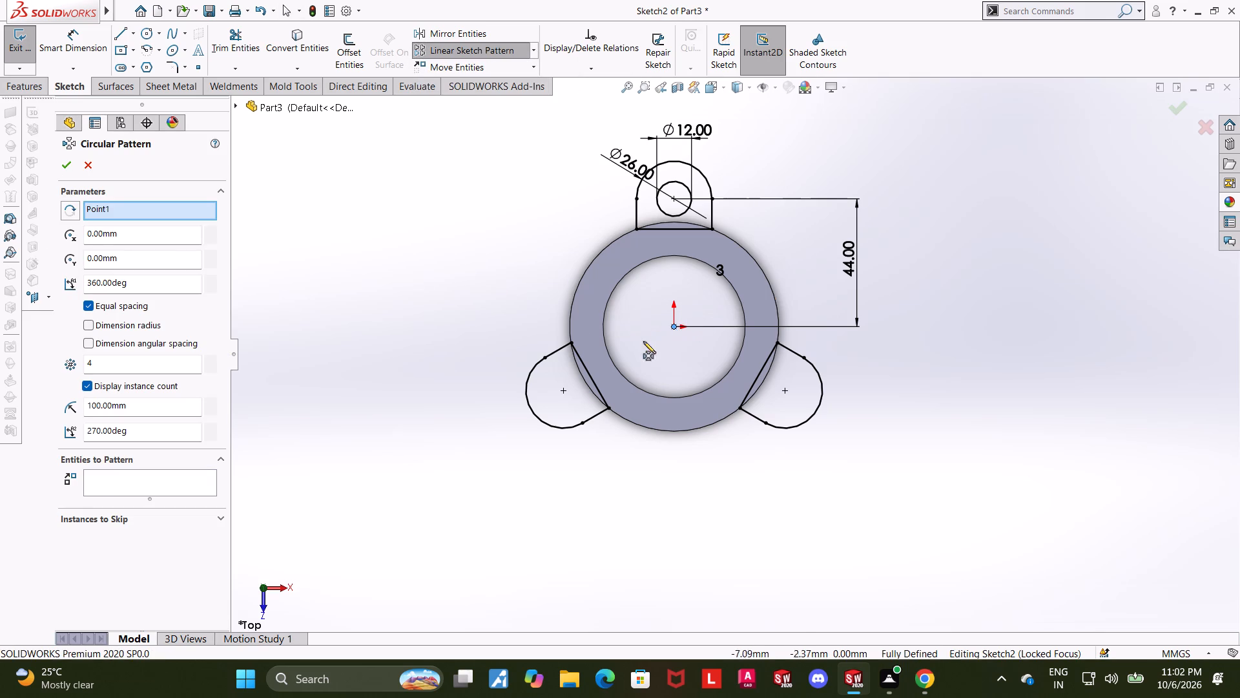
{"action": "left_click", "coordinate": [105, 476]}
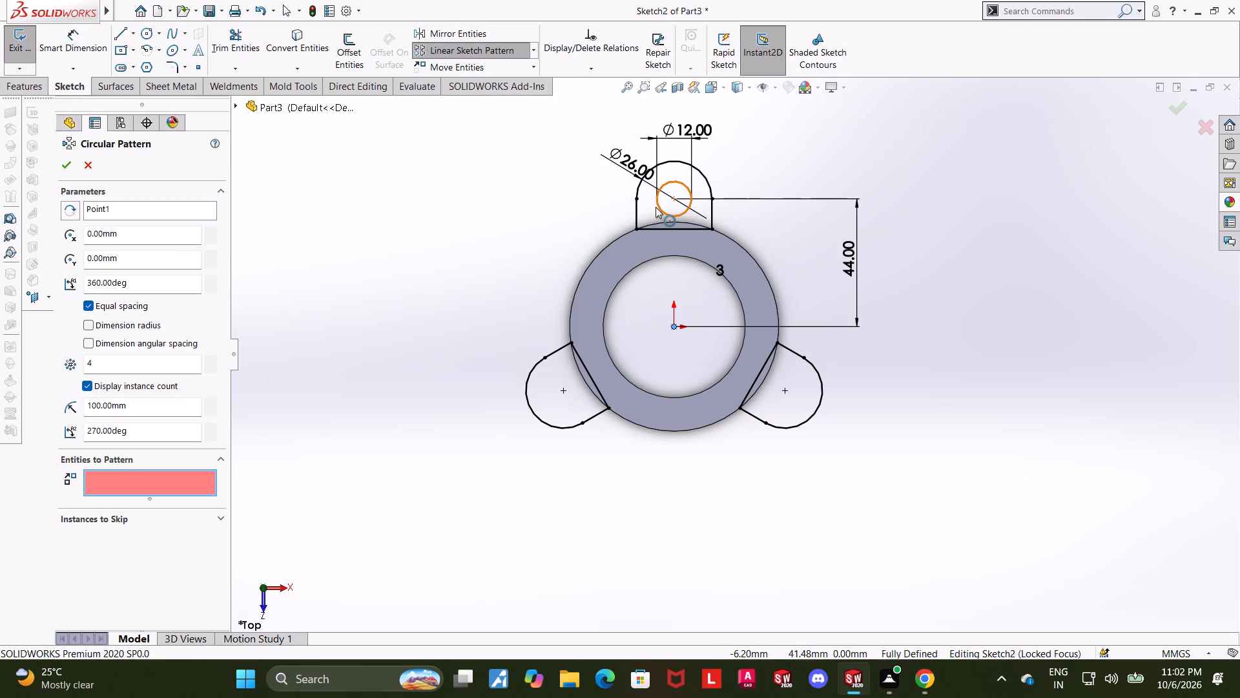
{"action": "left_click", "coordinate": [656, 207]}
{"action": "left_click_drag", "start_coordinate": [122, 362], "coordinate": [59, 366]}
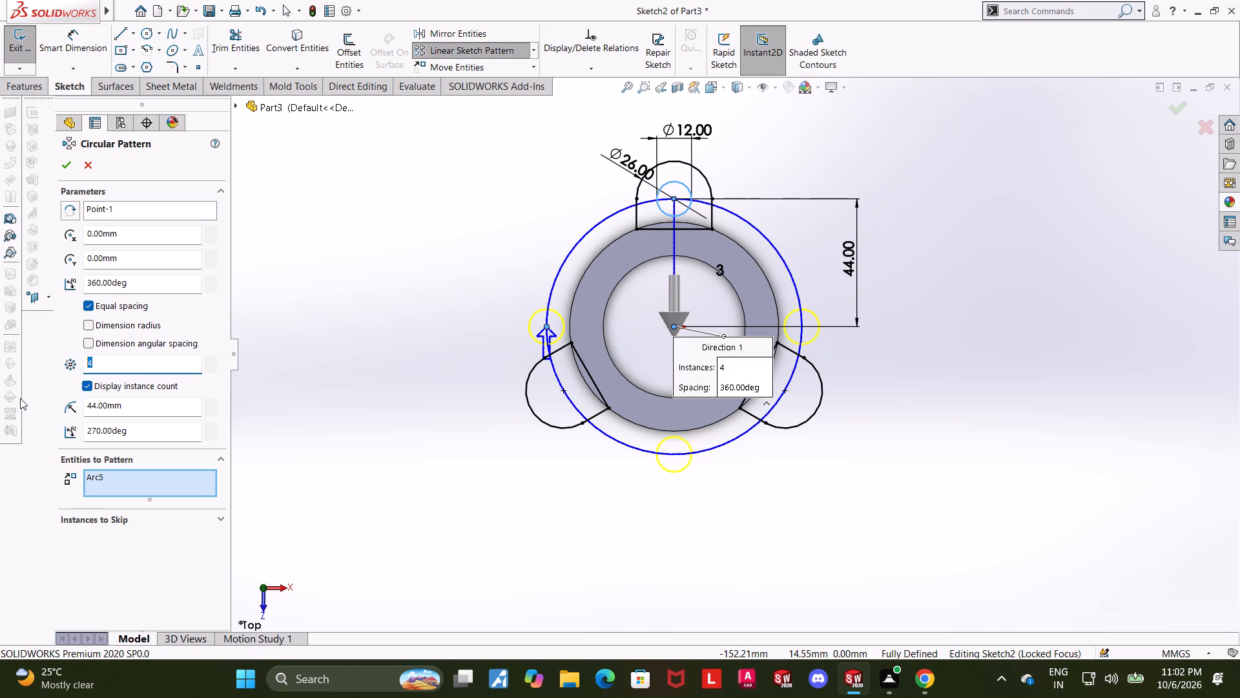
{"action": "key", "text": "3"}
{"action": "key", "text": "Return"}
{"action": "left_click", "coordinate": [67, 162]}
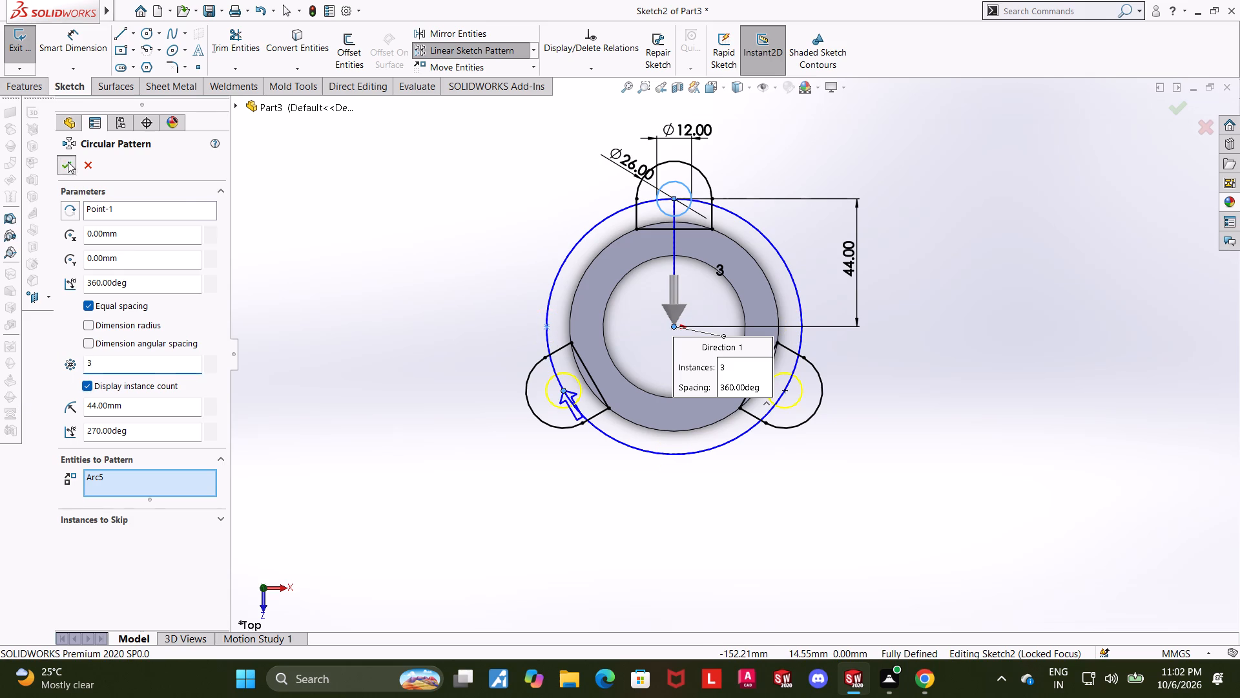
Make the patterned hole circle in the lower-left lug concentric with that lug's outer arc.
{"action": "left_click", "coordinate": [584, 440]}
{"action": "left_click", "coordinate": [562, 393]}
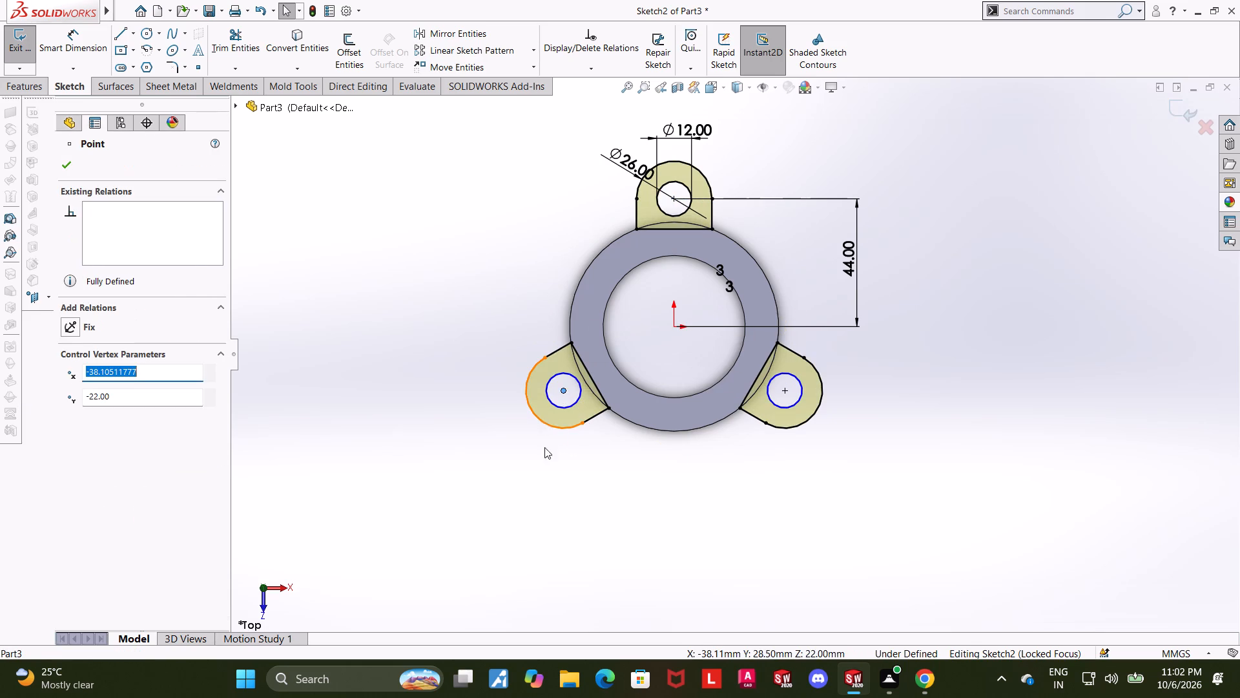
{"action": "left_click", "coordinate": [544, 461]}
{"action": "left_click", "coordinate": [574, 405]}
{"action": "left_click", "coordinate": [550, 429], "text": "ctrl"}
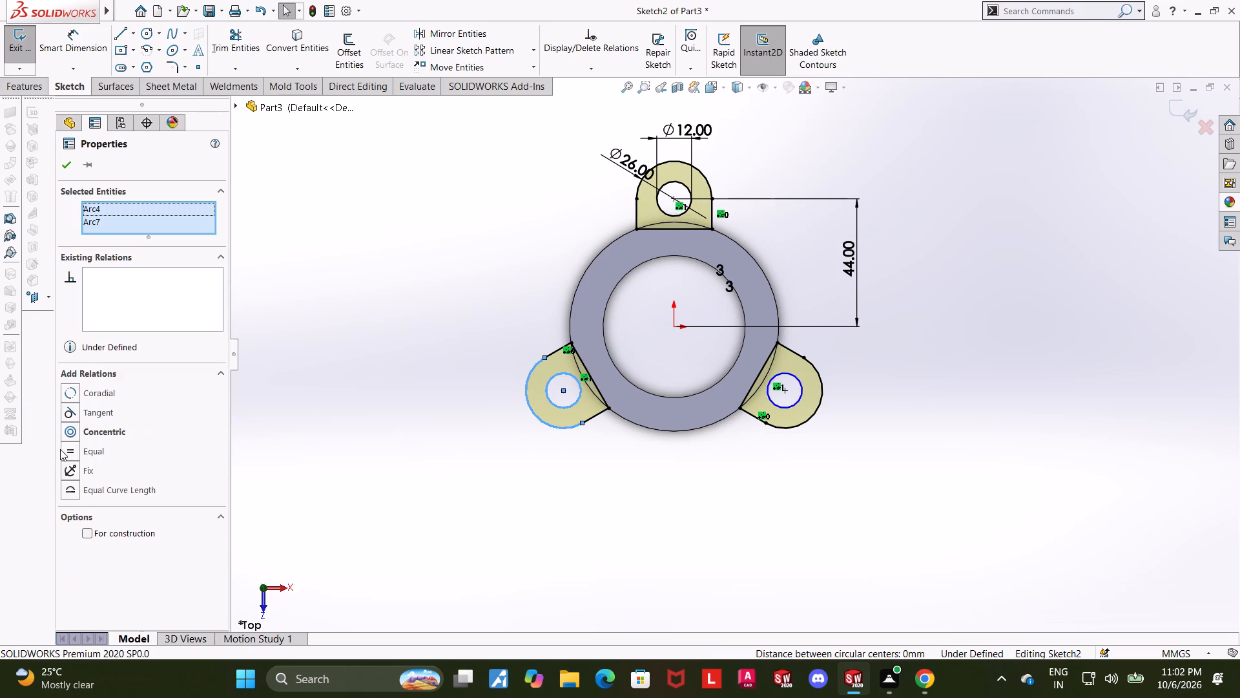
{"action": "left_click", "coordinate": [76, 428]}
{"action": "left_click", "coordinate": [491, 480]}
{"action": "left_click", "coordinate": [730, 470]}
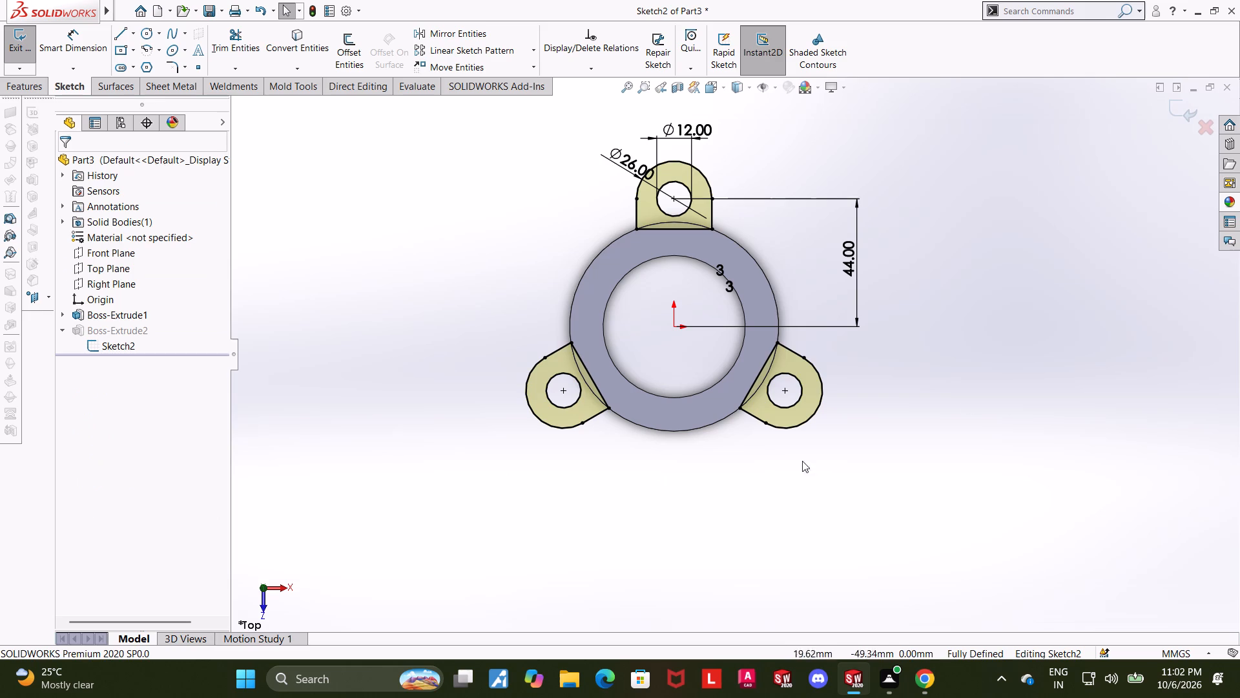
Exit the sketch to rebuild the lug extrusion with its three holes, and inspect the extrusion in 3D.
{"action": "left_click", "coordinate": [1188, 110]}
{"action": "middle_click_drag", "start_coordinate": [931, 425], "coordinate": [916, 336]}
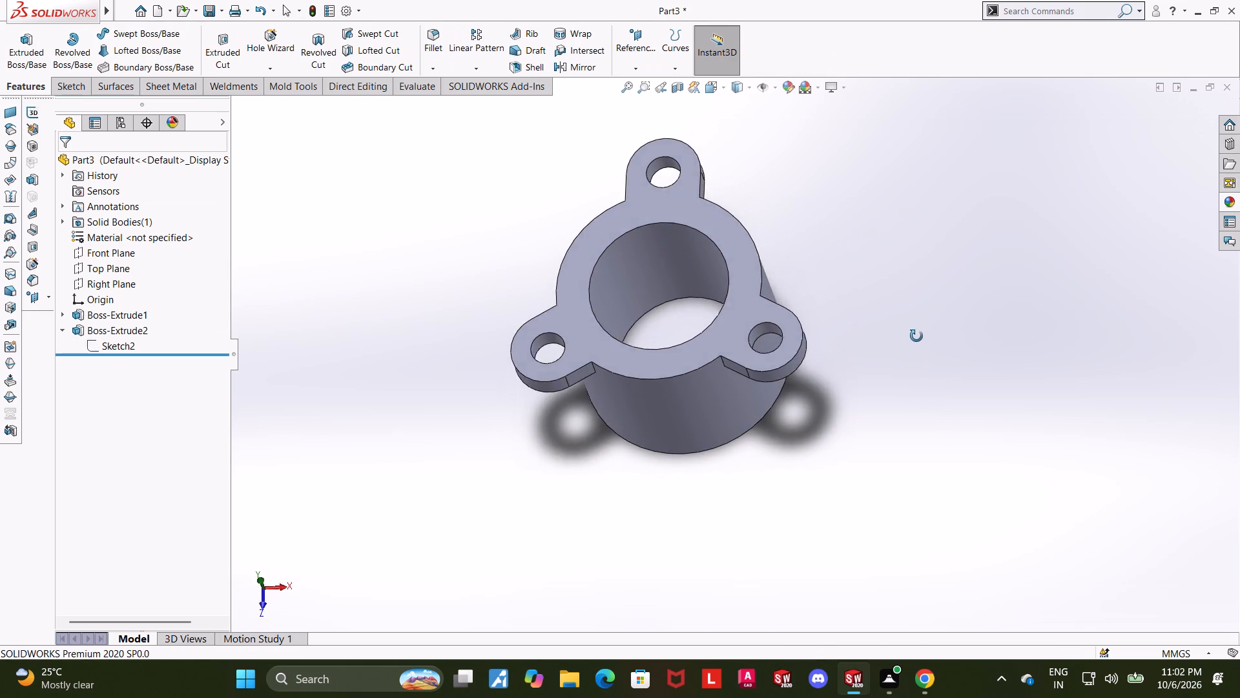
{"action": "middle_click_drag", "start_coordinate": [916, 336], "coordinate": [936, 215]}
{"action": "left_click", "coordinate": [84, 333]}
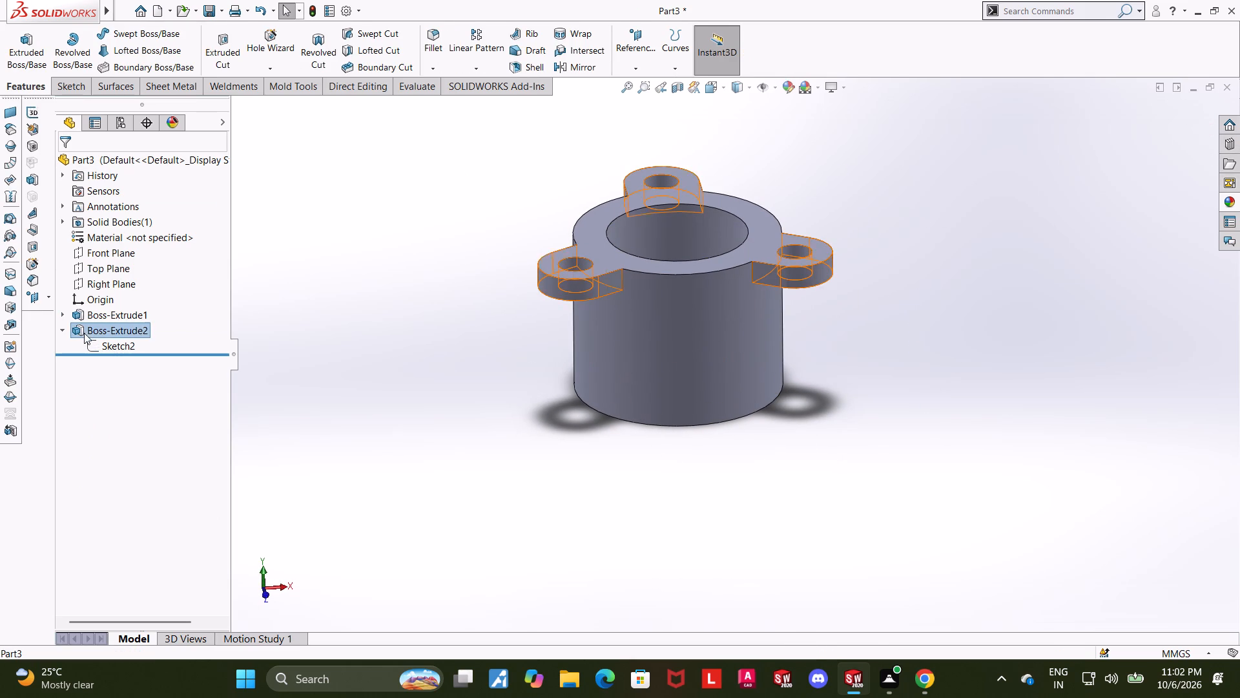
{"action": "scroll", "coordinate": [831, 198], "scroll_direction": "down", "scroll_amount": 3}
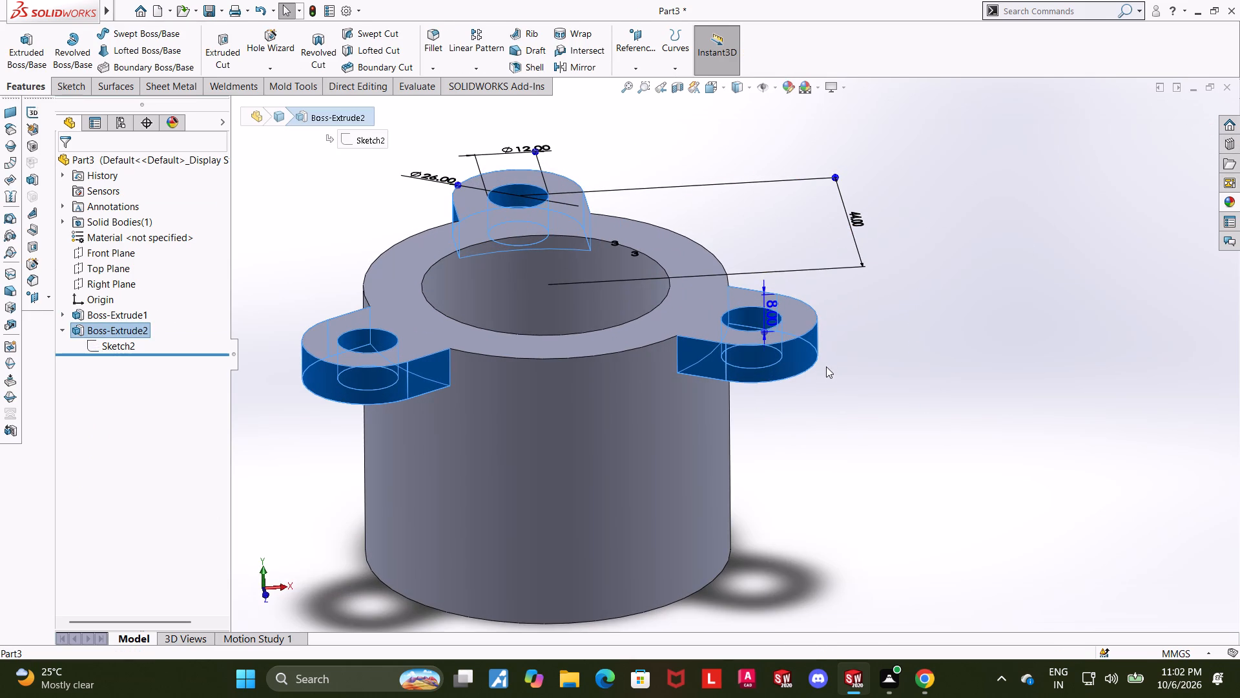
{"action": "left_click", "coordinate": [874, 390]}
{"action": "scroll", "coordinate": [873, 390], "scroll_direction": "up", "scroll_amount": 2}
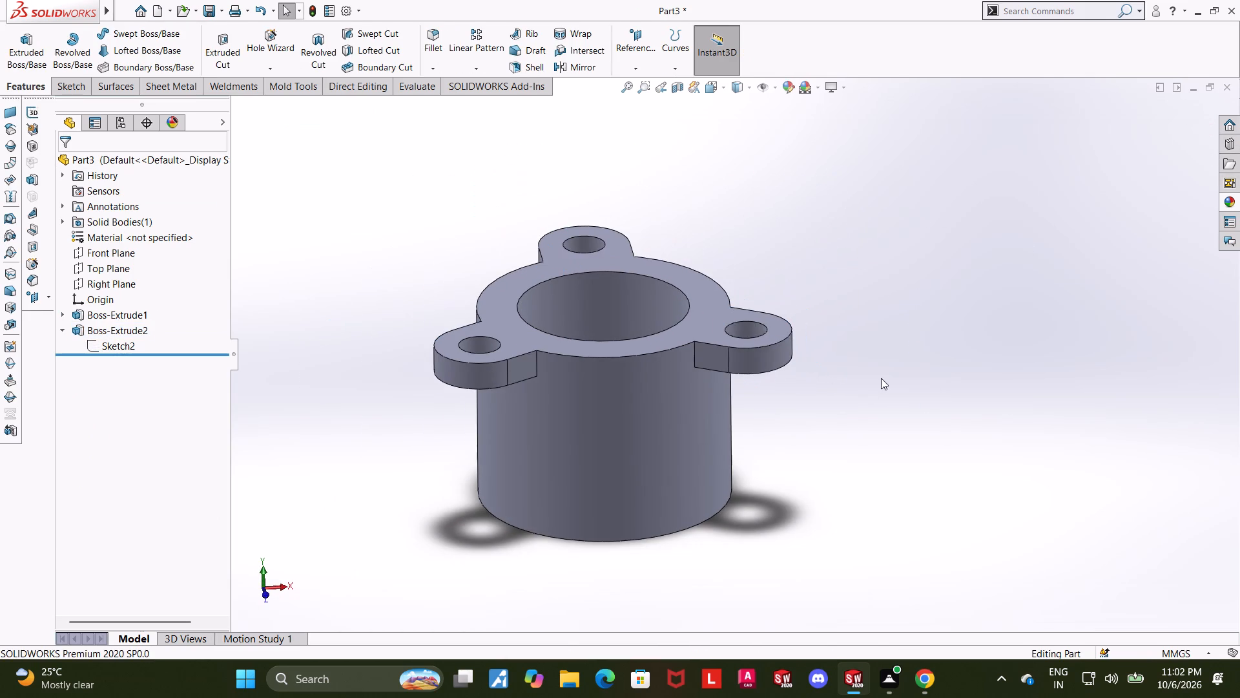
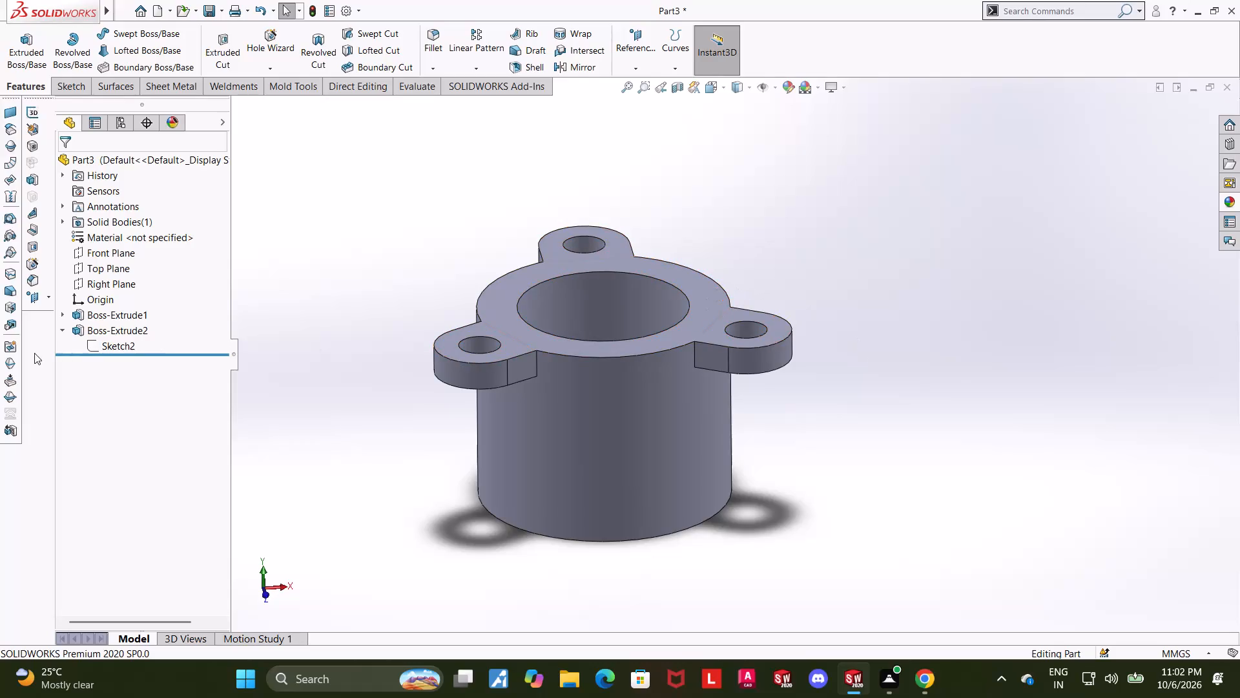
Examine the flanged cylinder and its three drilled lugs in 3D, from the top view and from below.
{"action": "left_click", "coordinate": [107, 339]}
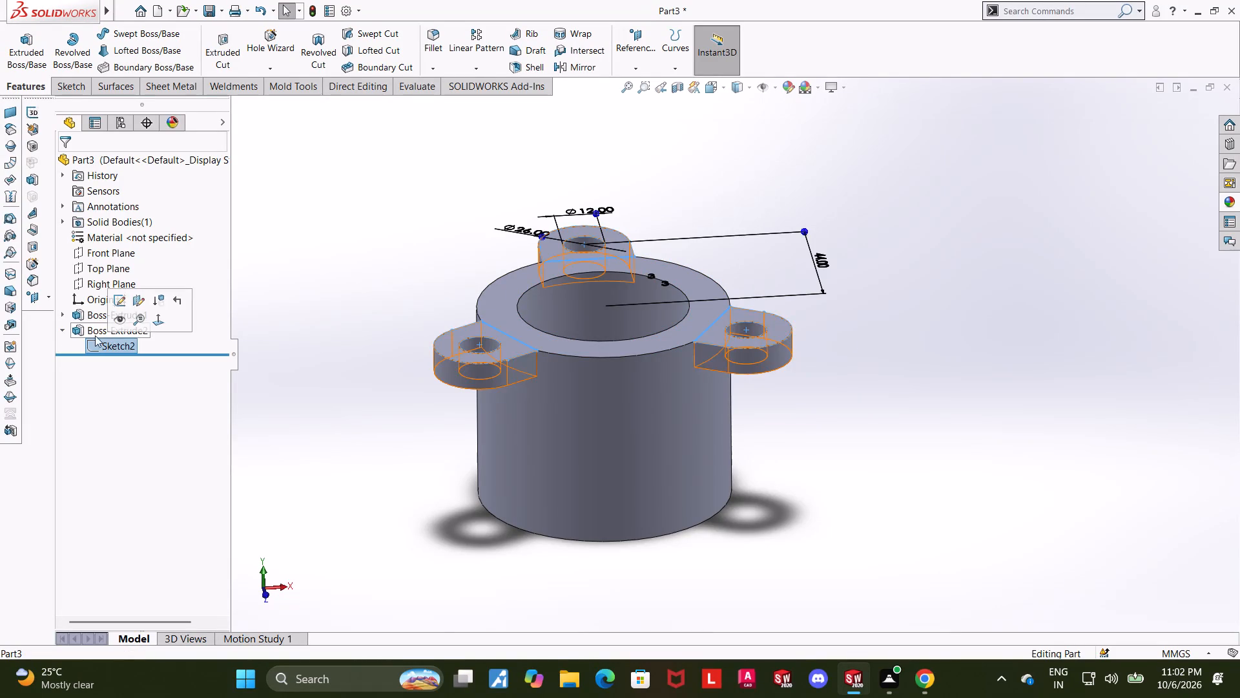
{"action": "left_click", "coordinate": [81, 329]}
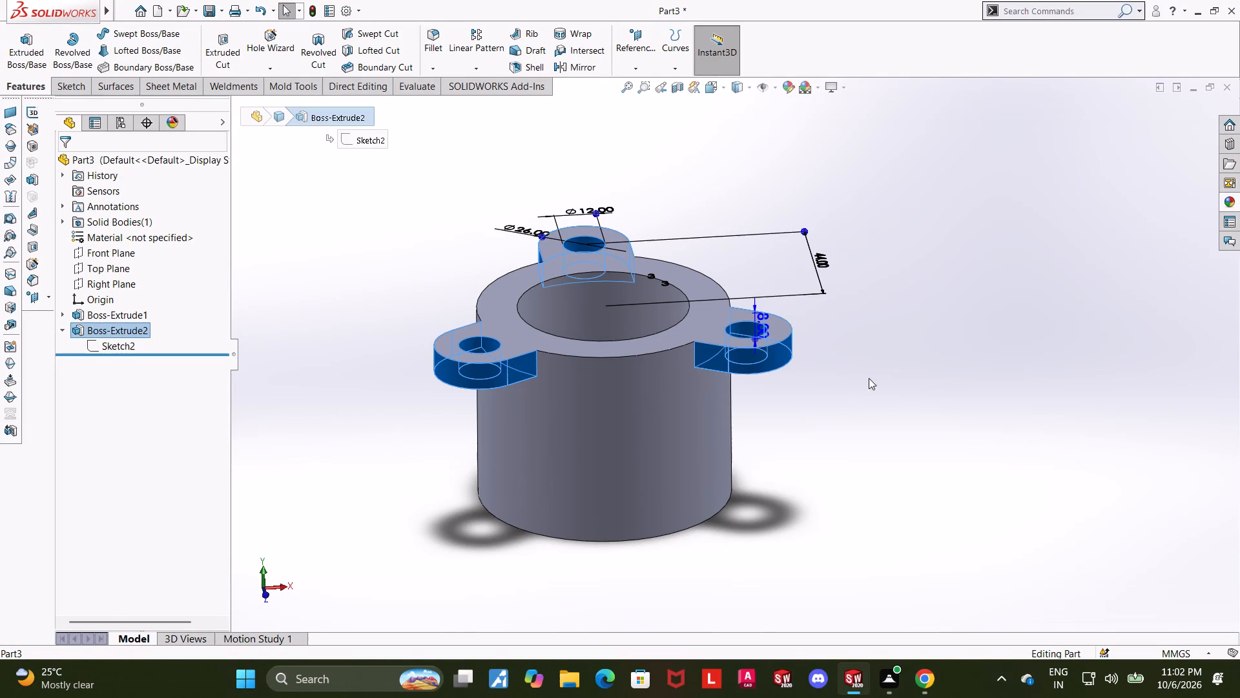
{"action": "middle_click_drag", "start_coordinate": [932, 354], "coordinate": [907, 381]}
{"action": "left_click", "coordinate": [989, 393]}
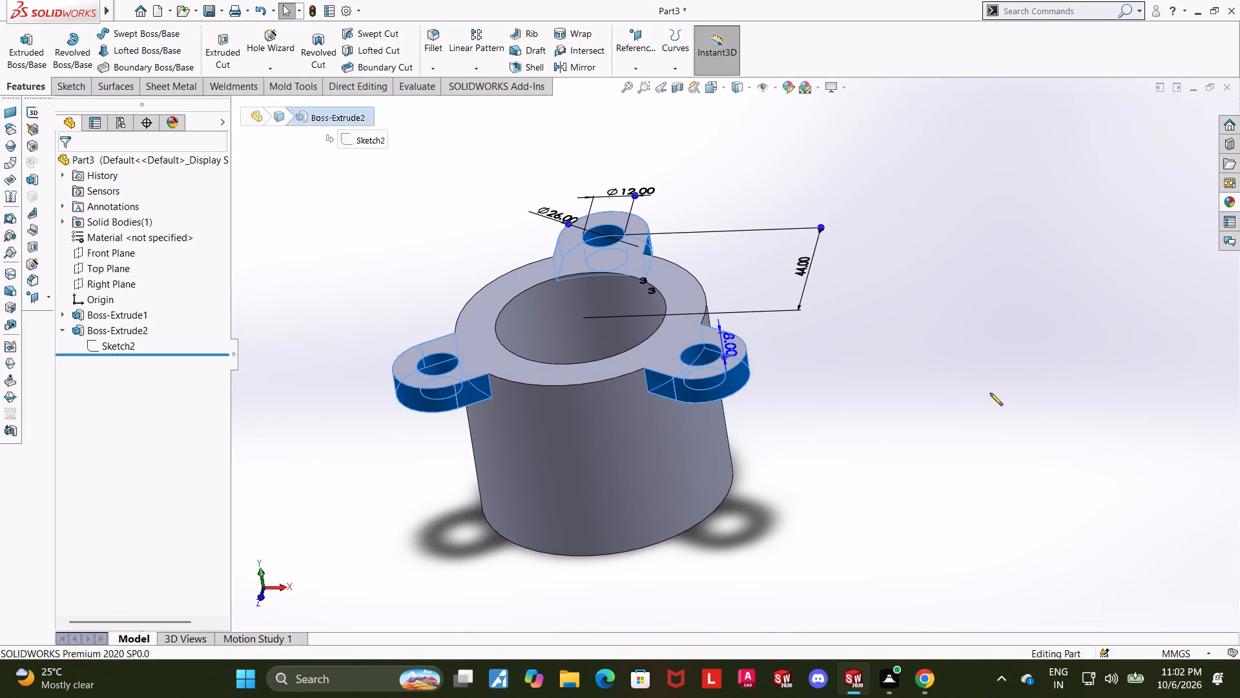
{"action": "middle_click_drag", "start_coordinate": [949, 397], "coordinate": [950, 380]}
{"action": "scroll", "coordinate": [949, 397], "scroll_direction": "up", "scroll_amount": 1}
{"action": "middle_click_drag", "start_coordinate": [306, 248], "coordinate": [316, 205]}
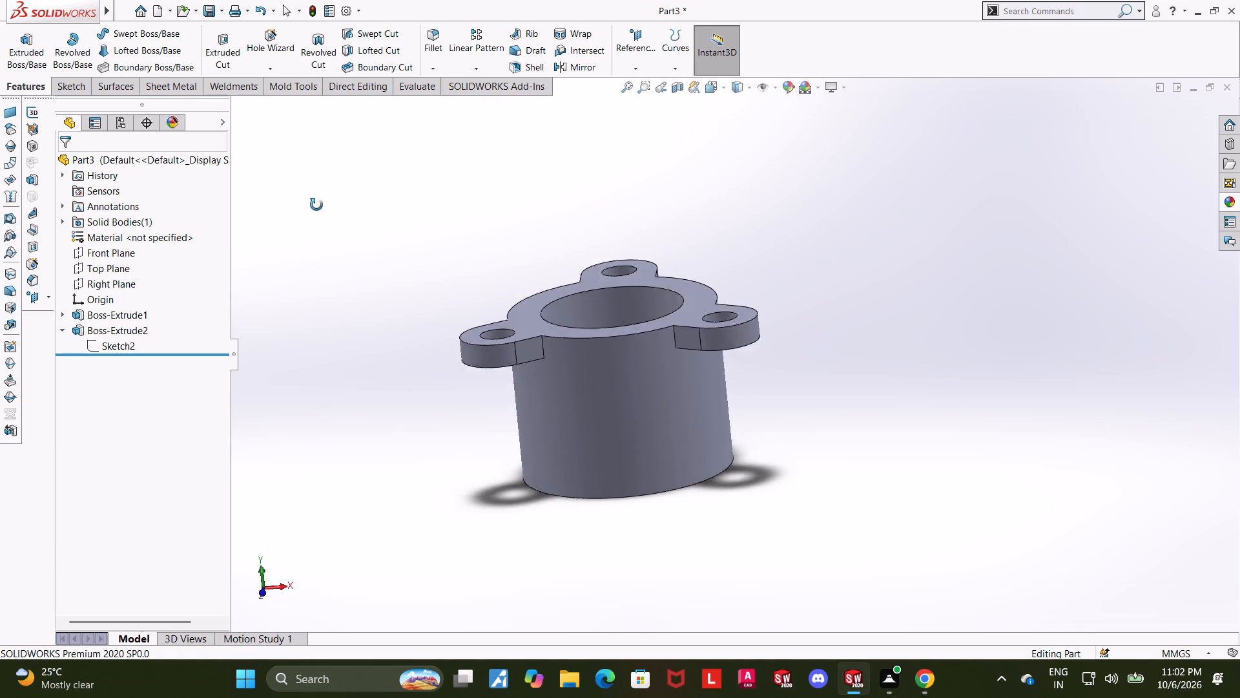
{"action": "middle_click_drag", "start_coordinate": [316, 205], "coordinate": [319, 412]}
{"action": "scroll", "coordinate": [322, 401], "scroll_direction": "down", "scroll_amount": 1}
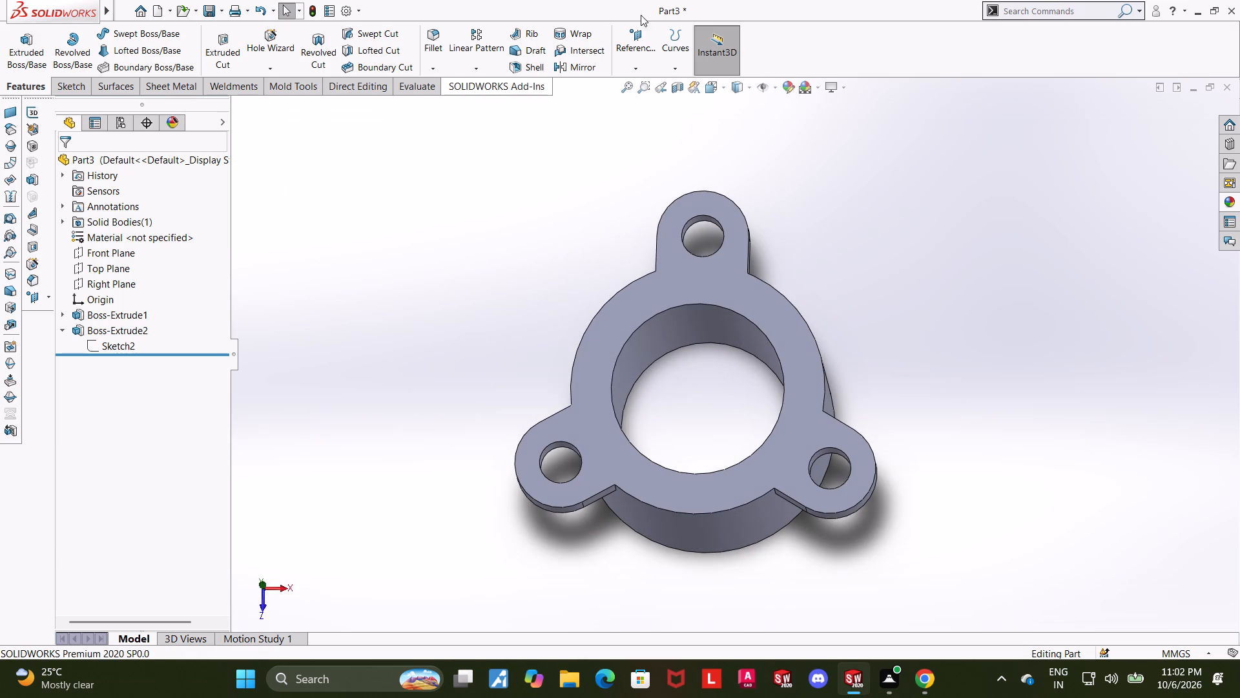
{"action": "left_click", "coordinate": [710, 84]}
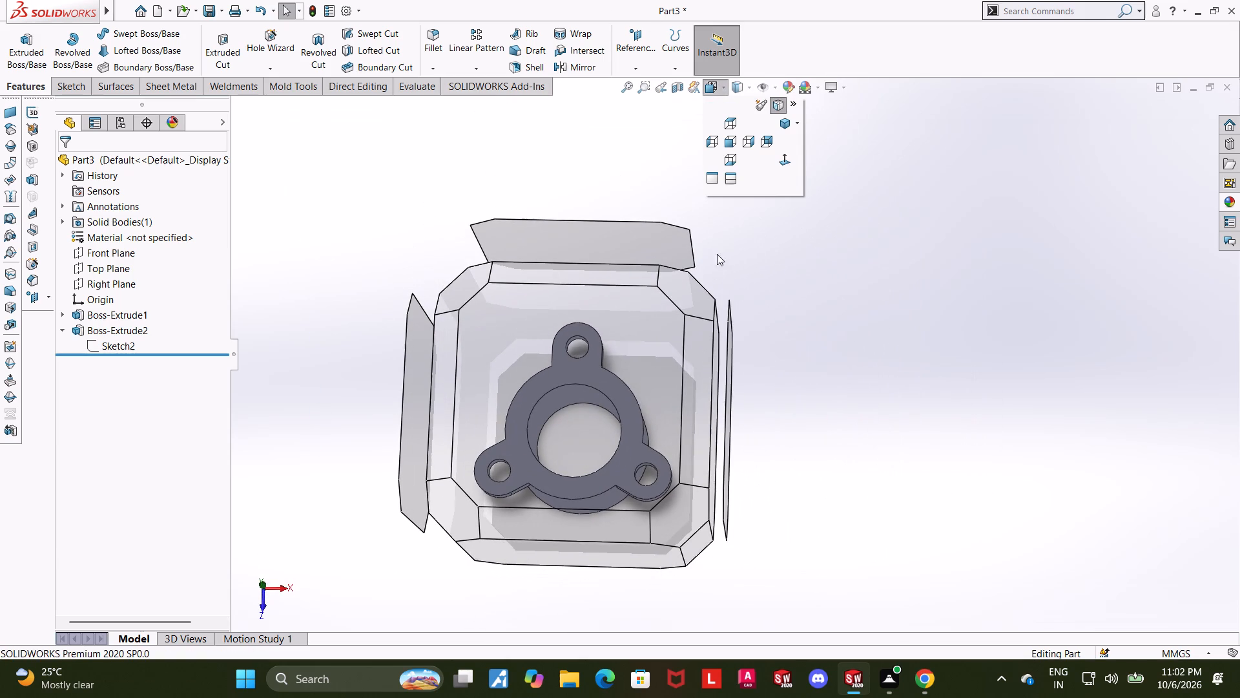
{"action": "left_click", "coordinate": [650, 369]}
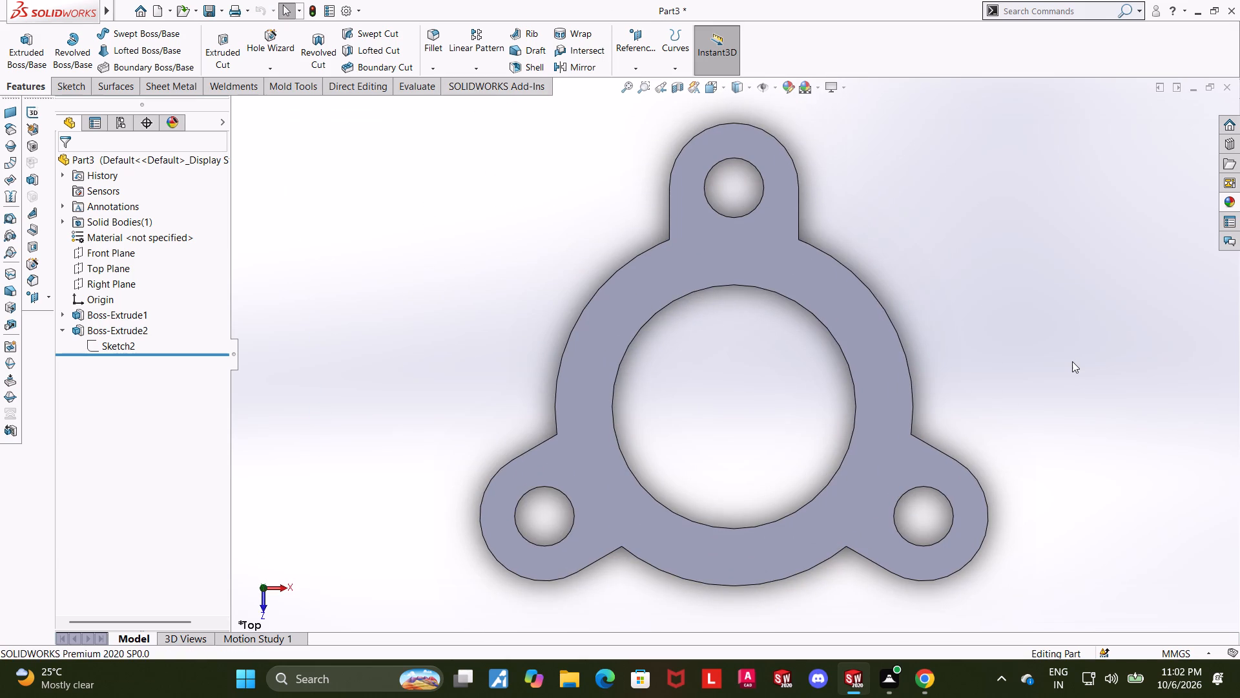
{"action": "scroll", "coordinate": [1097, 383], "scroll_direction": "up", "scroll_amount": 2}
{"action": "scroll", "coordinate": [1029, 444], "scroll_direction": "up", "scroll_amount": 1}
{"action": "middle_click_drag", "start_coordinate": [1029, 444], "coordinate": [1015, 397]}
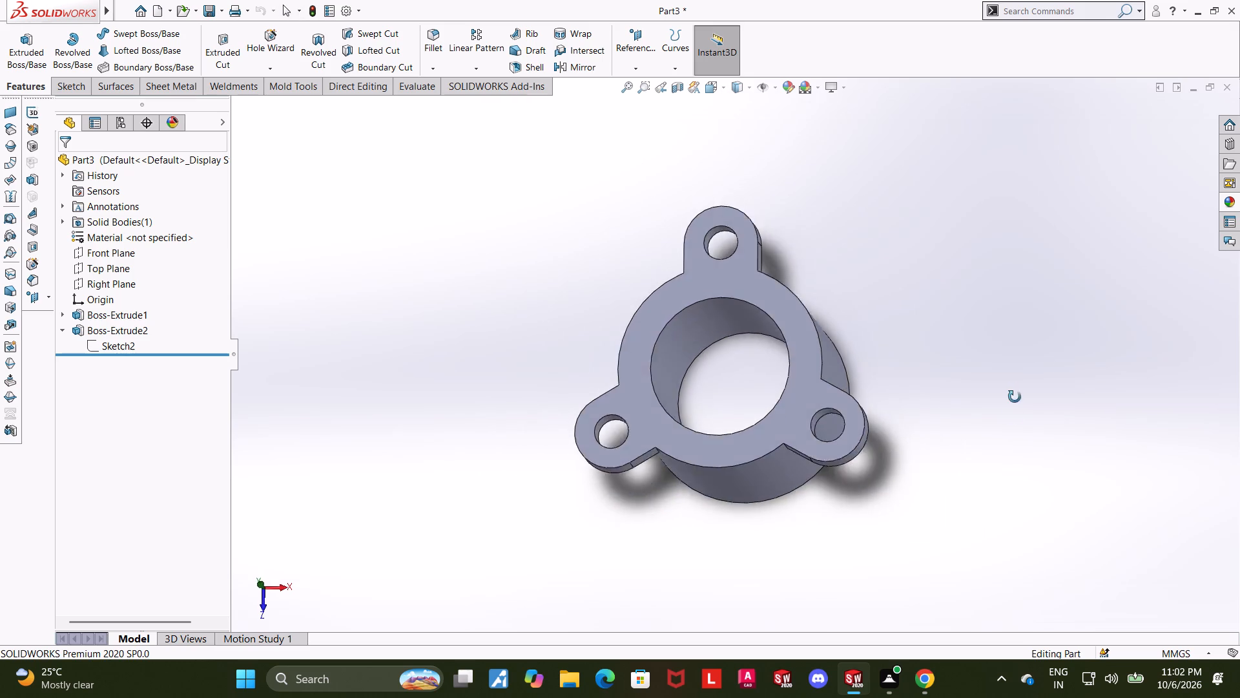
{"action": "middle_click_drag", "start_coordinate": [1015, 397], "coordinate": [1001, 105]}
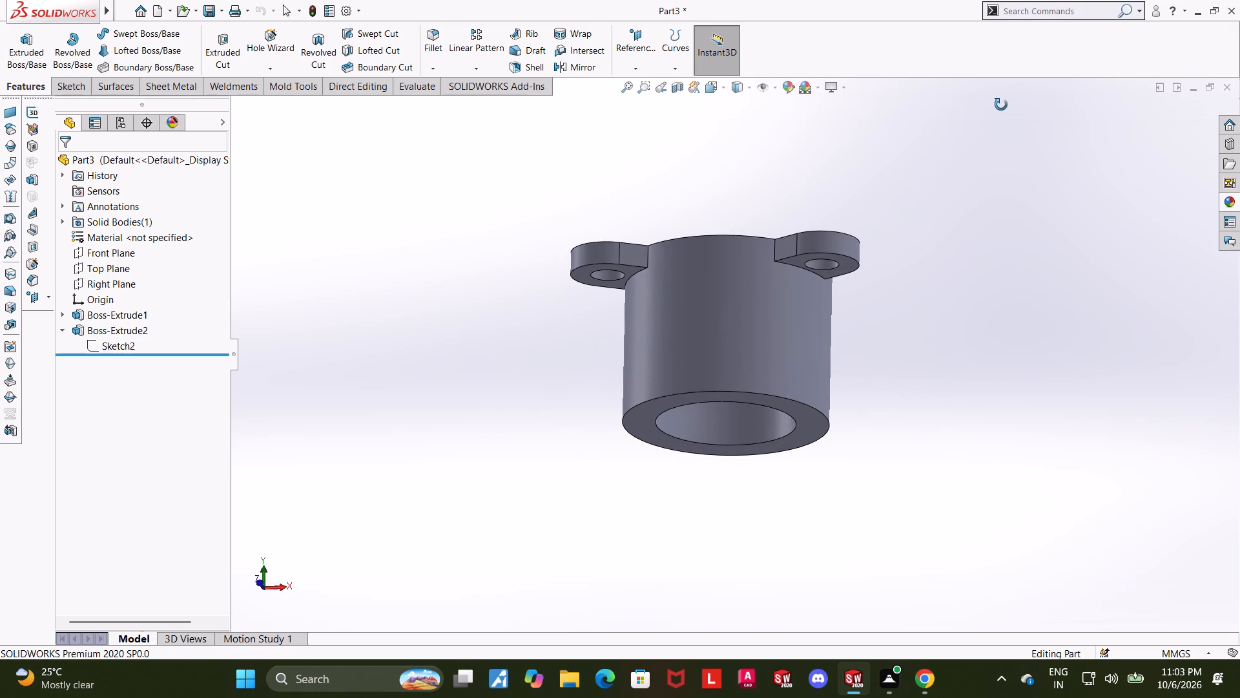
{"action": "middle_click_drag", "start_coordinate": [1001, 105], "coordinate": [998, 115]}
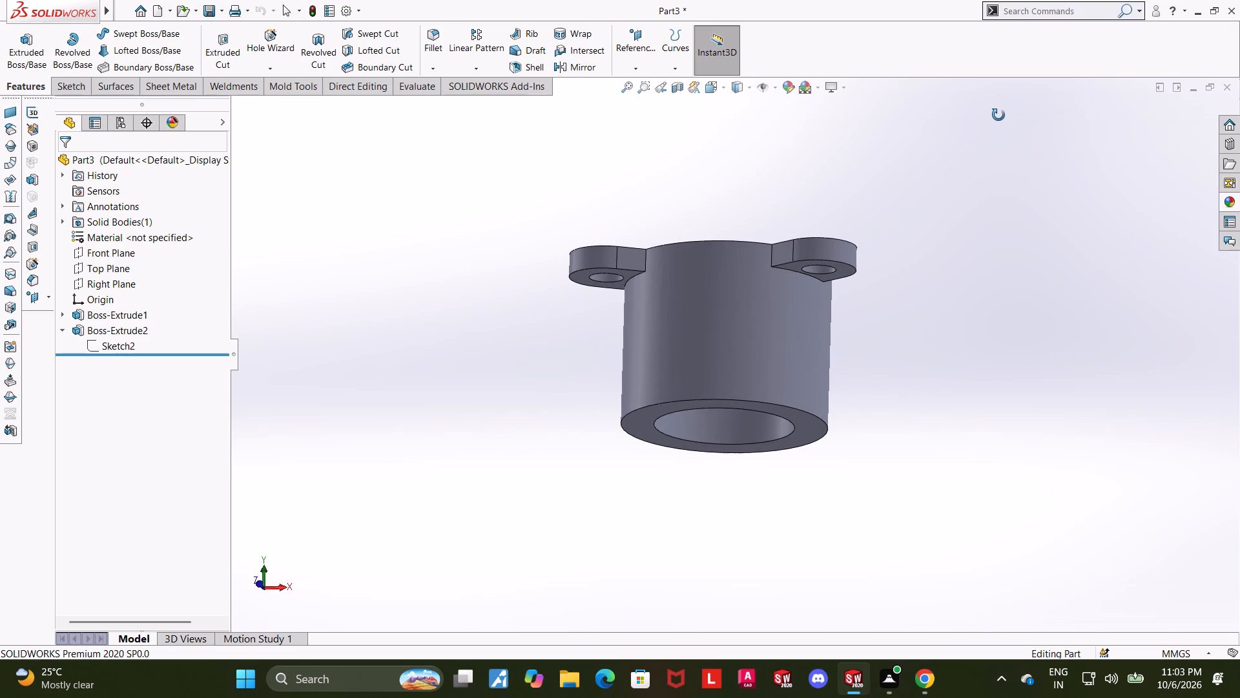
{"action": "middle_click_drag", "start_coordinate": [998, 115], "coordinate": [975, 212]}
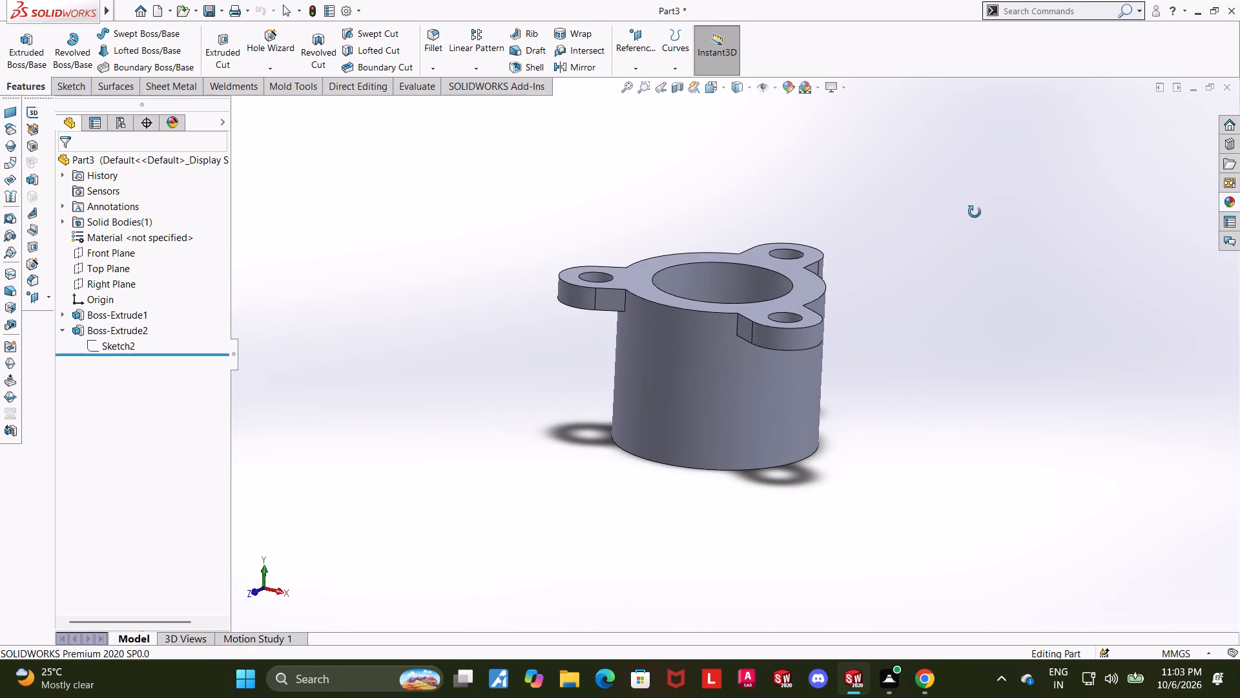
{"action": "middle_click_drag", "start_coordinate": [975, 212], "coordinate": [969, 222]}
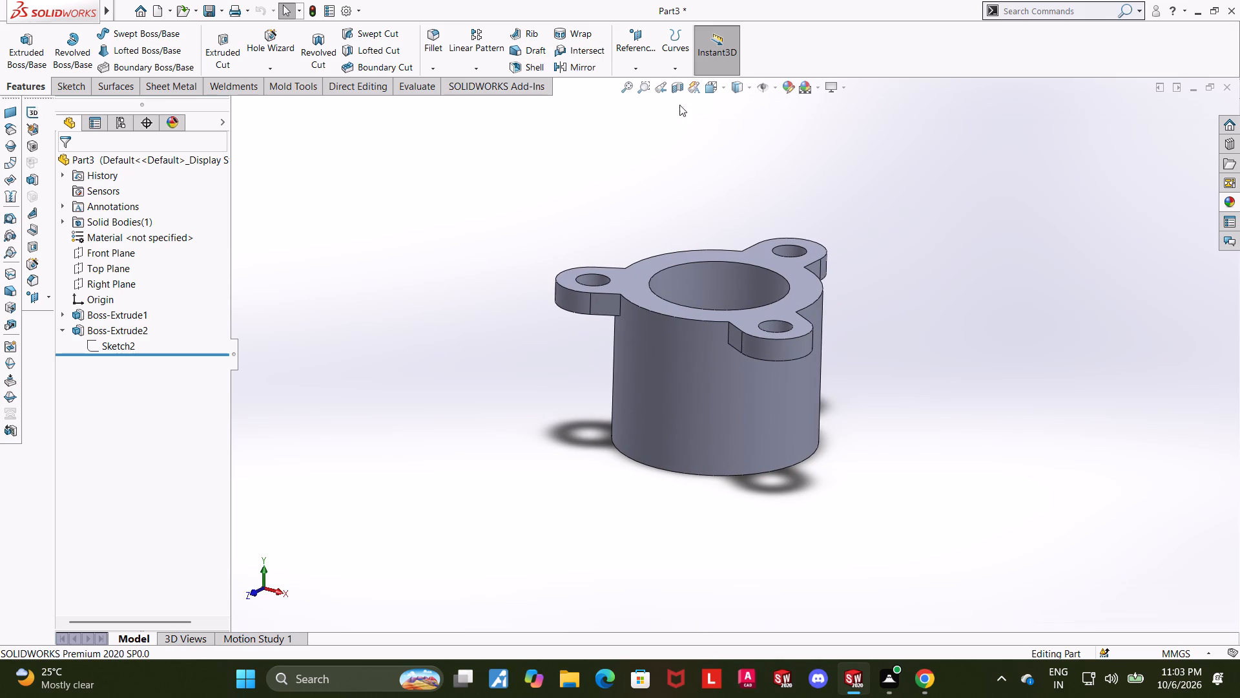
Mirror the three-lug extrusion about the Top Plane to add matching lugs at the cylinder's lower end.
{"action": "left_click", "coordinate": [587, 73]}
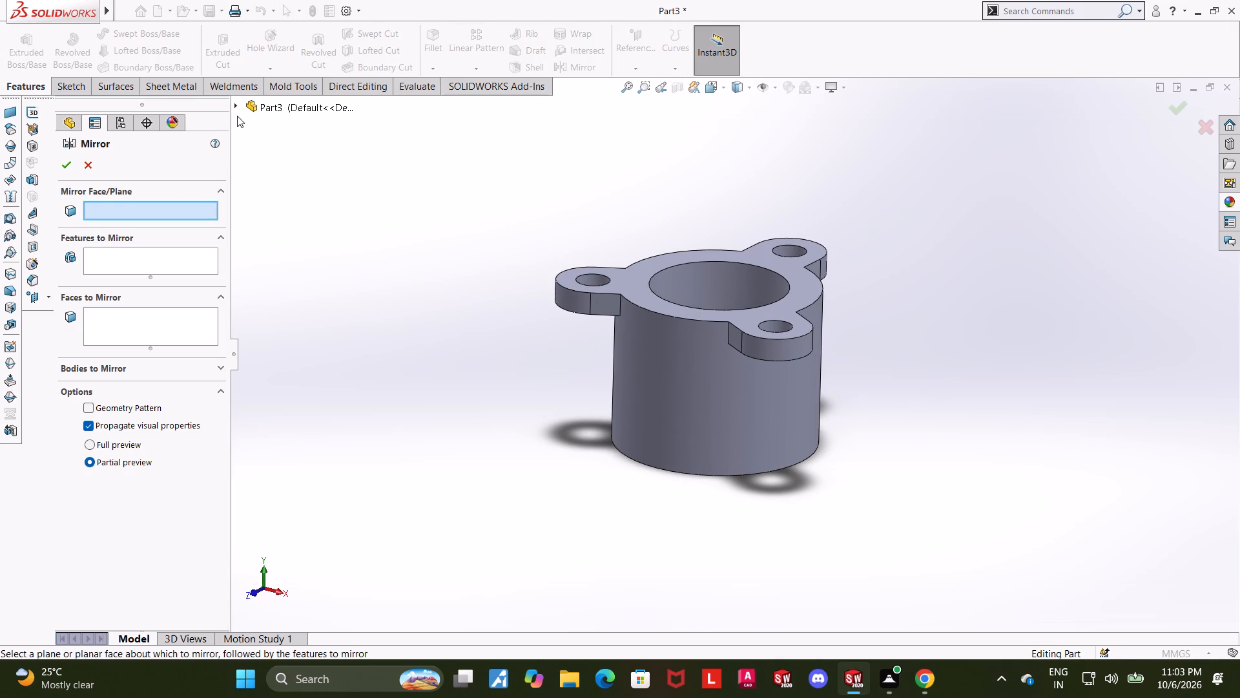
{"action": "left_click", "coordinate": [237, 102]}
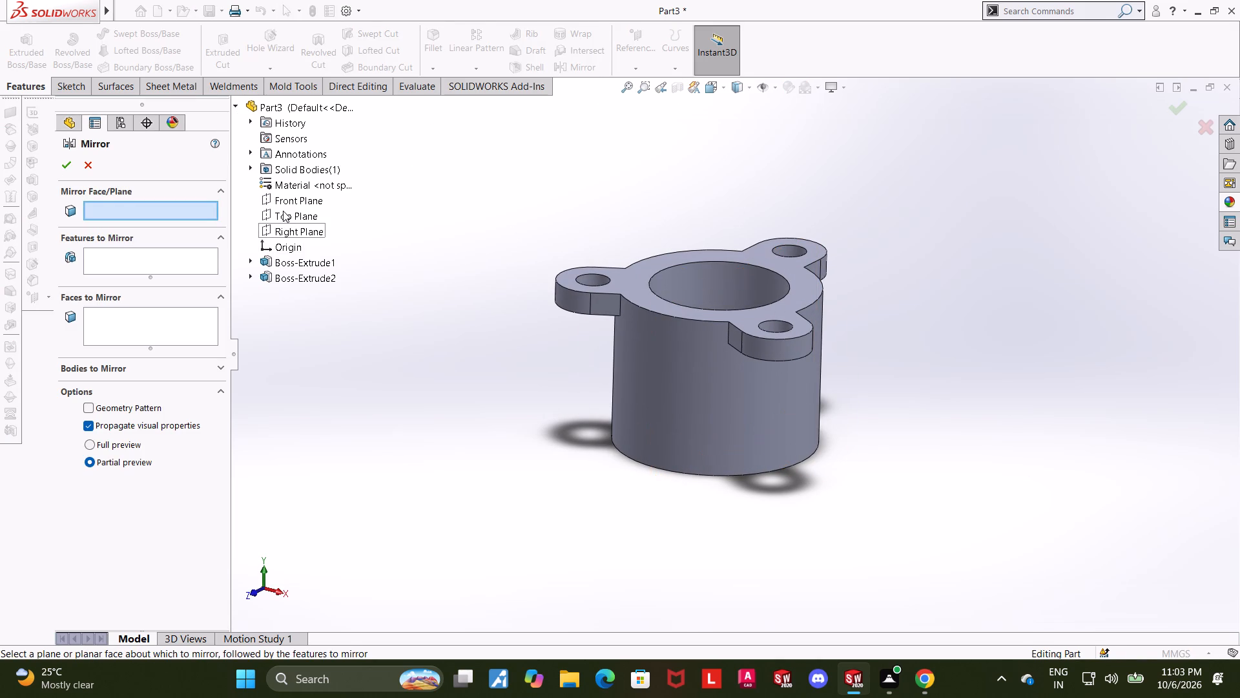
{"action": "left_click", "coordinate": [283, 211]}
{"action": "left_click", "coordinate": [282, 280]}
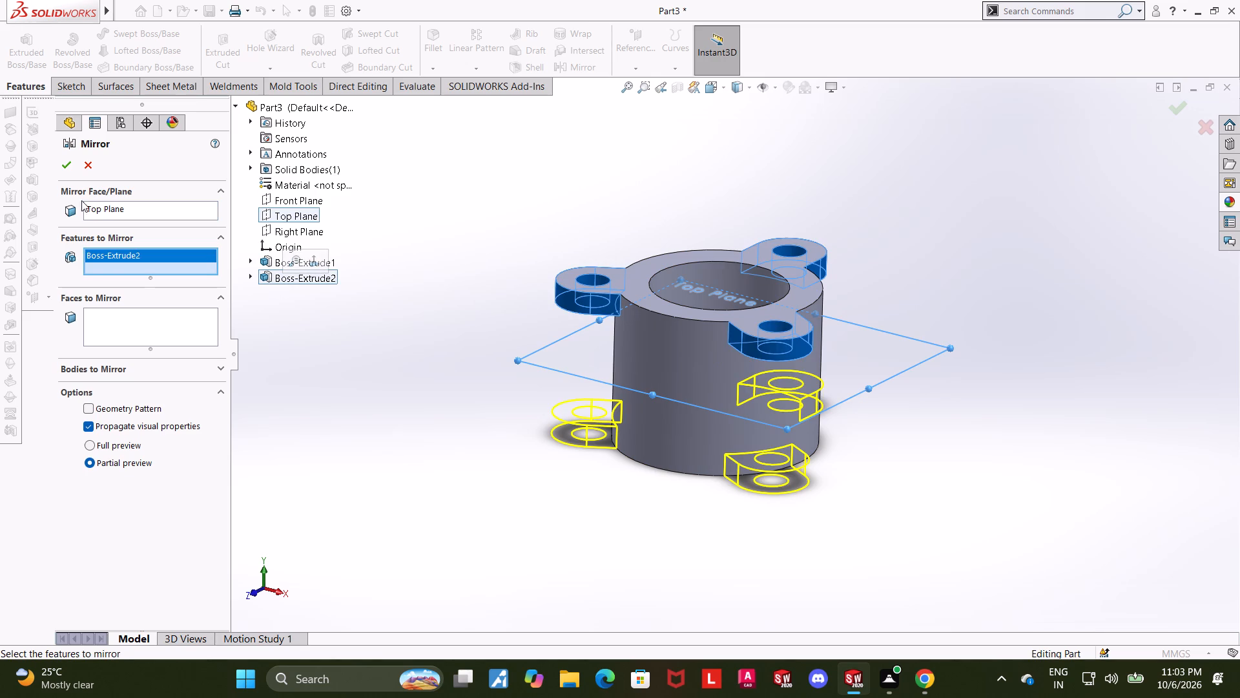
{"action": "left_click", "coordinate": [72, 160]}
{"action": "left_click", "coordinate": [397, 480]}
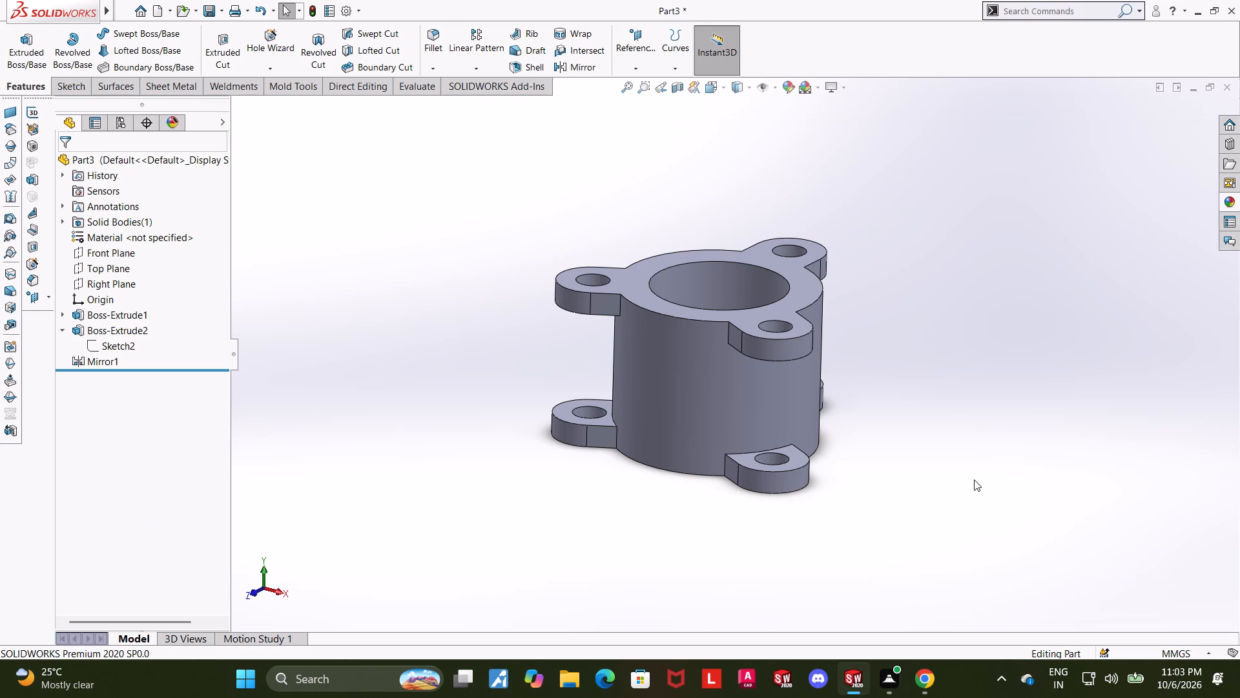
{"action": "left_click", "coordinate": [947, 439]}
{"action": "left_click", "coordinate": [902, 299]}
{"action": "middle_click_drag", "start_coordinate": [949, 402], "coordinate": [961, 370]}
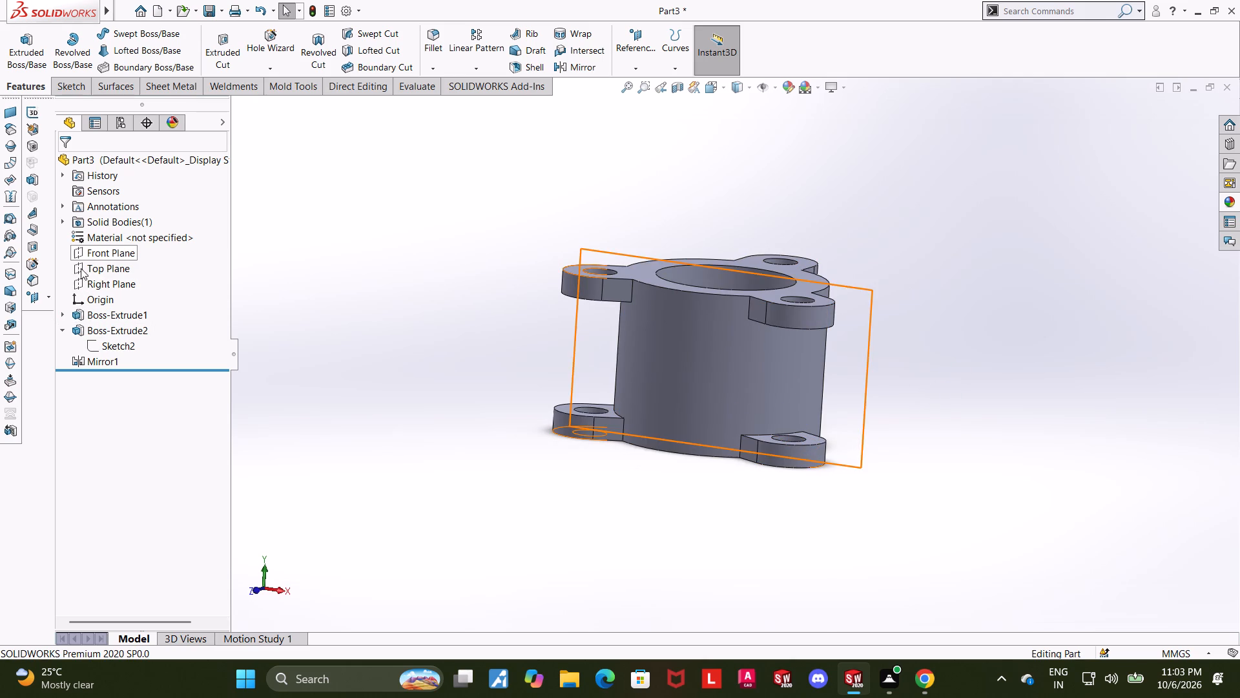
{"action": "left_click", "coordinate": [62, 331]}
{"action": "left_click", "coordinate": [490, 436]}
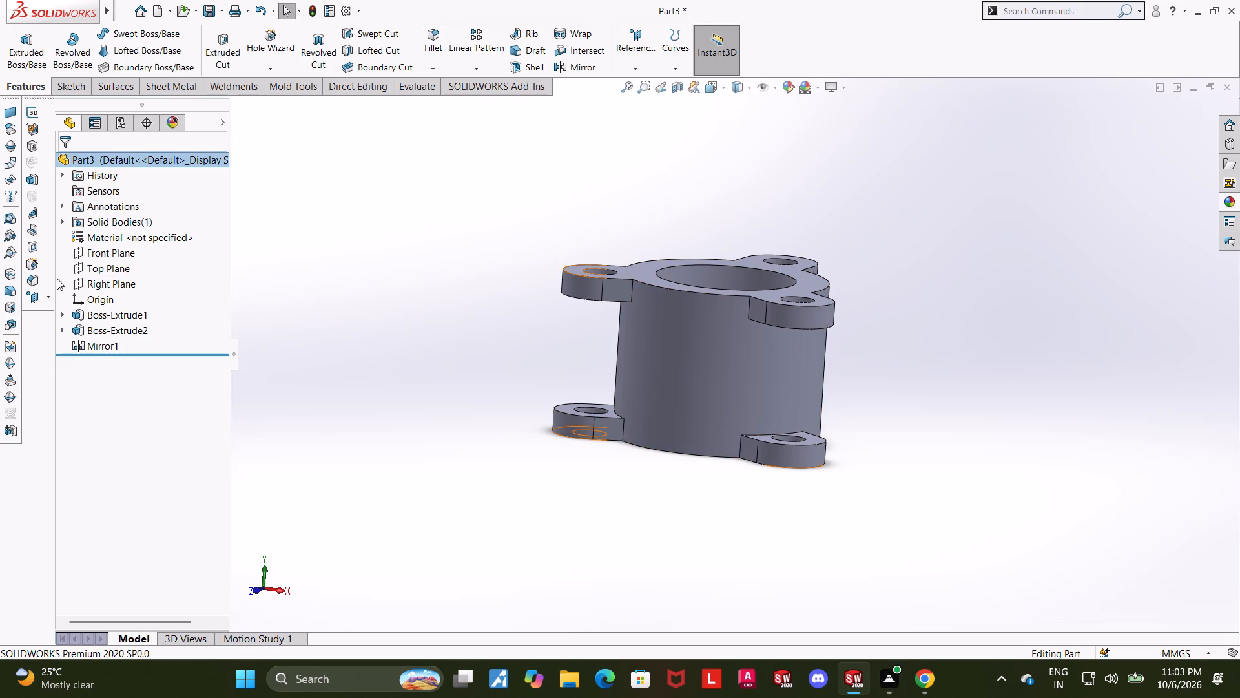
Start a sketch on the Front Plane and draw a circle about 46 mm in diameter centred on the origin.
{"action": "left_click", "coordinate": [94, 252]}
{"action": "left_click", "coordinate": [107, 237]}
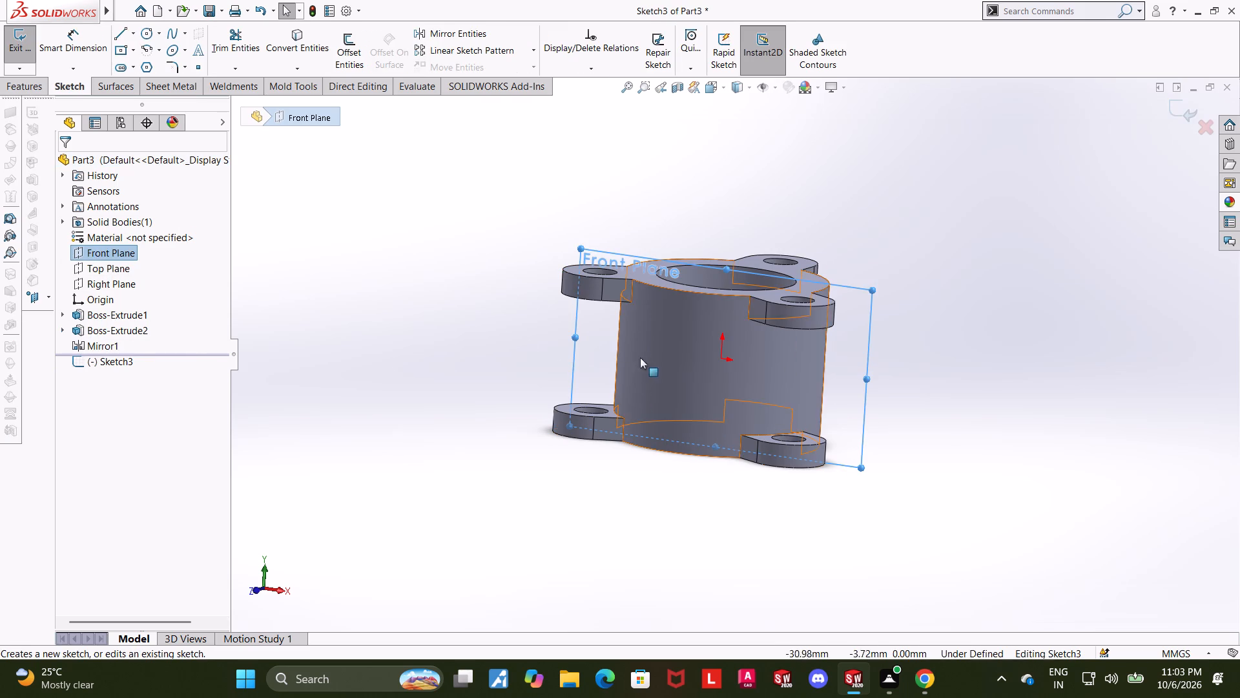
{"action": "left_click", "coordinate": [123, 361]}
{"action": "left_click", "coordinate": [150, 340]}
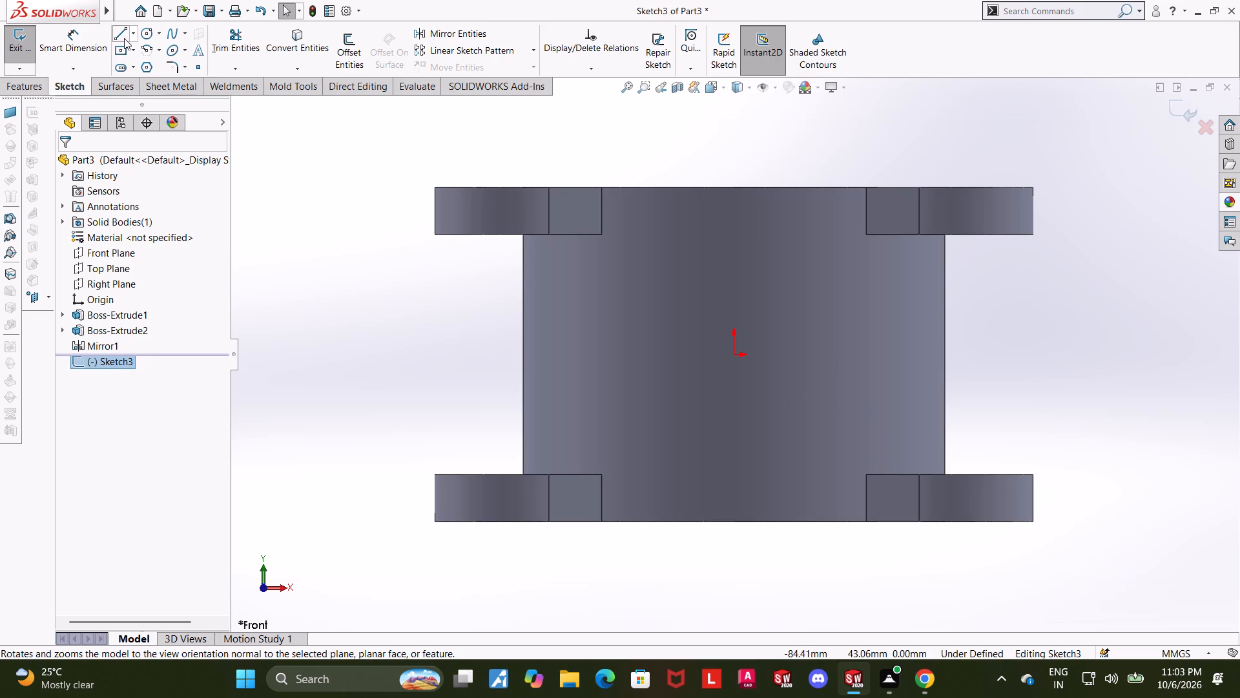
{"action": "left_click", "coordinate": [150, 31]}
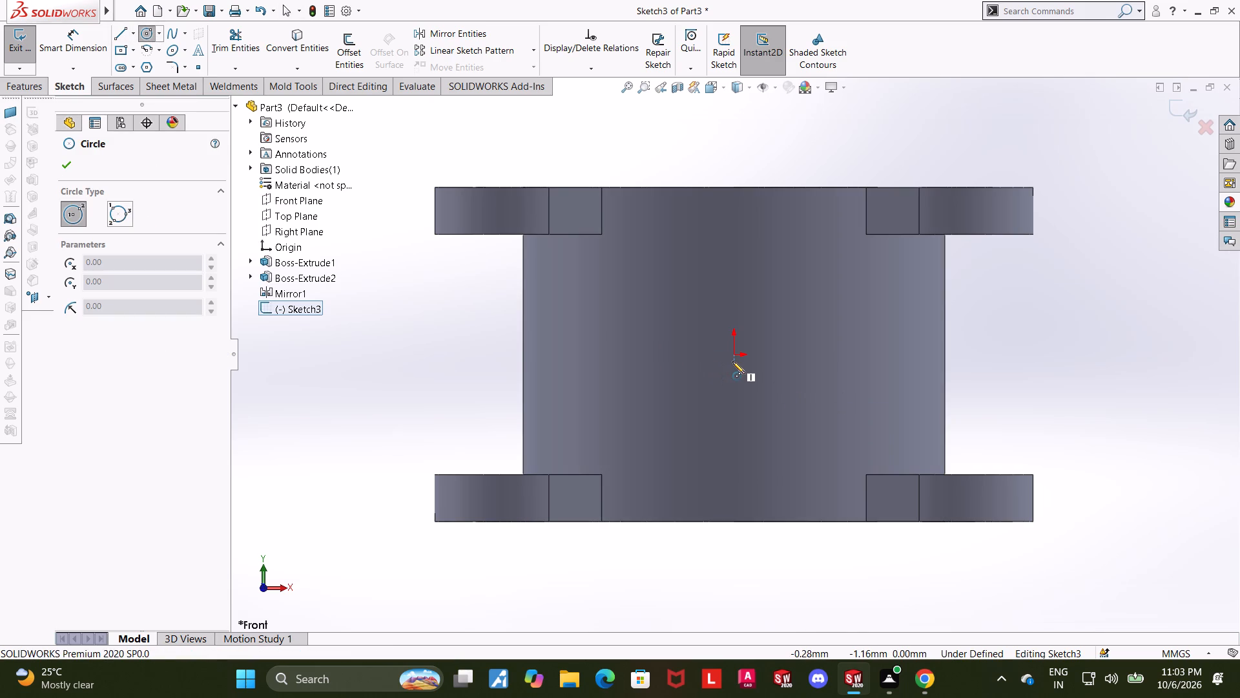
{"action": "left_click", "coordinate": [733, 355]}
{"action": "left_click", "coordinate": [838, 269]}
{"action": "key", "text": "Escape"}
{"action": "key", "text": "Escape"}
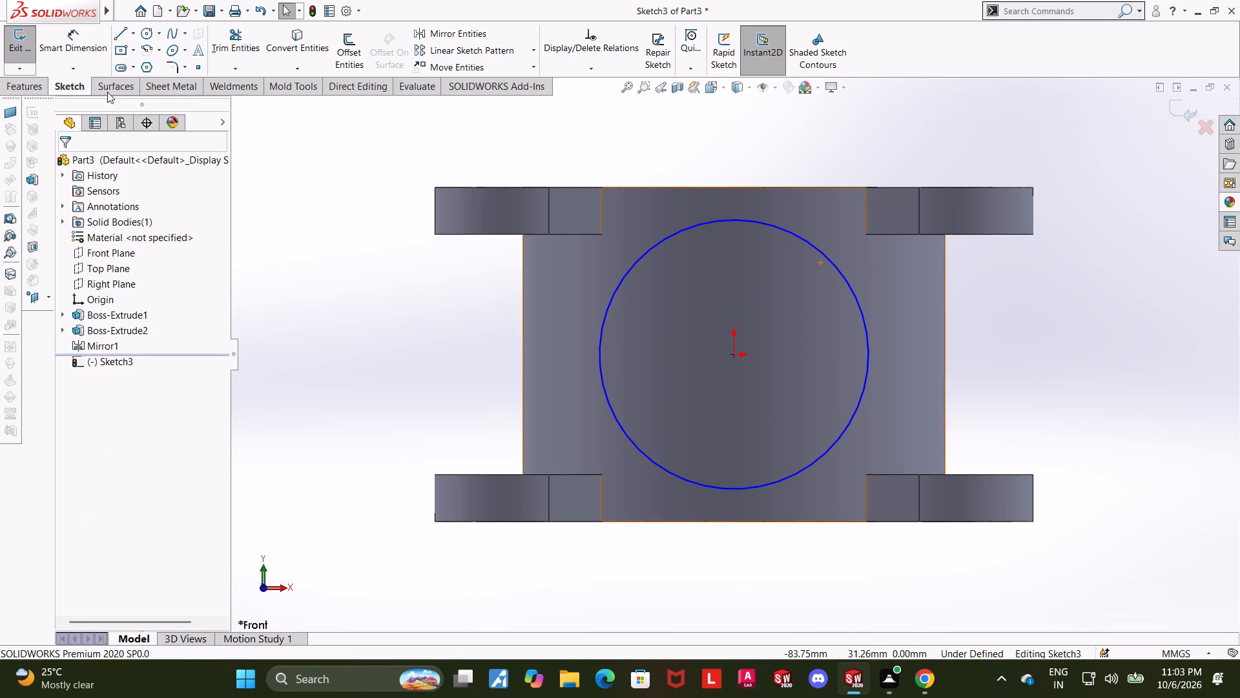
Dimension the Front Plane circle's diameter to 51 mm and exit the sketch.
{"action": "left_click", "coordinate": [76, 47]}
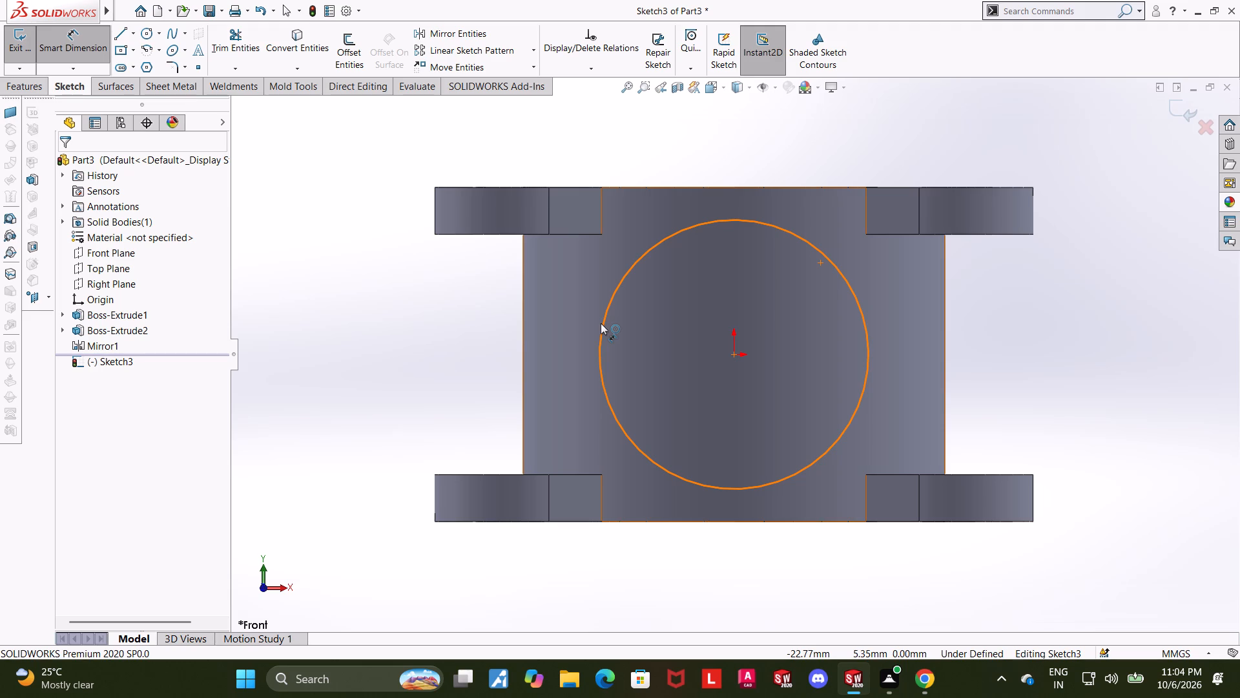
{"action": "left_click", "coordinate": [601, 323]}
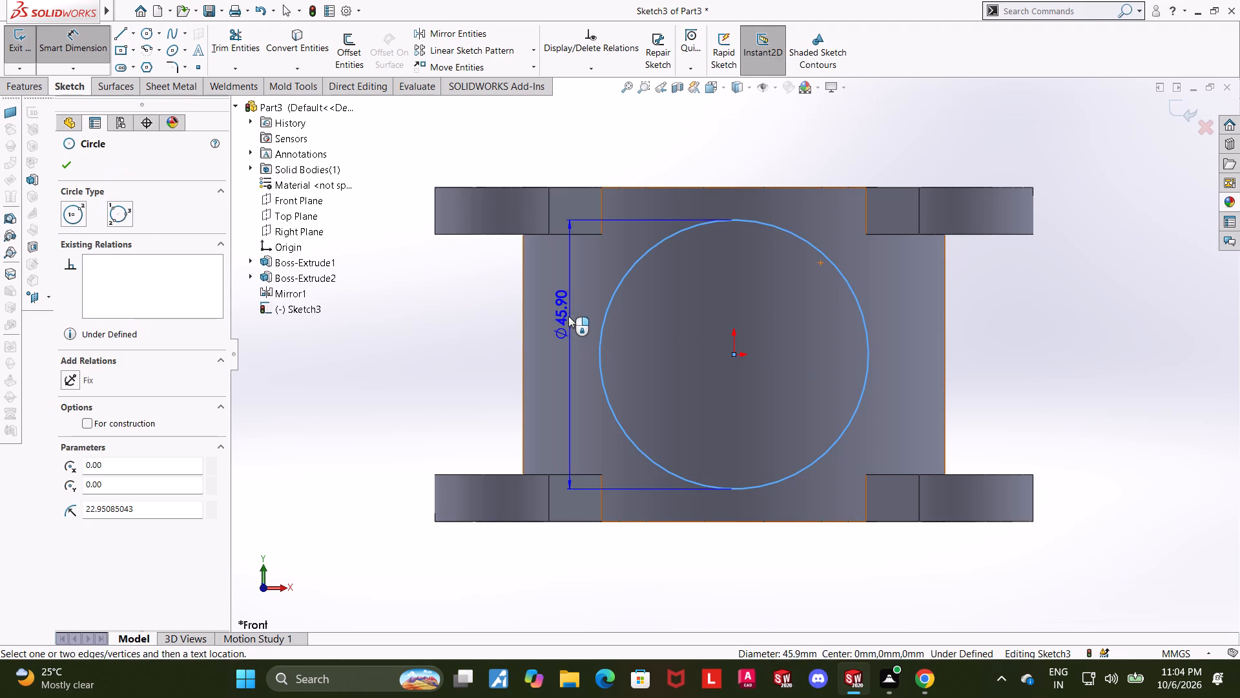
{"action": "left_click", "coordinate": [568, 316]}
{"action": "type", "text": "51"}
{"action": "key", "text": "Return"}
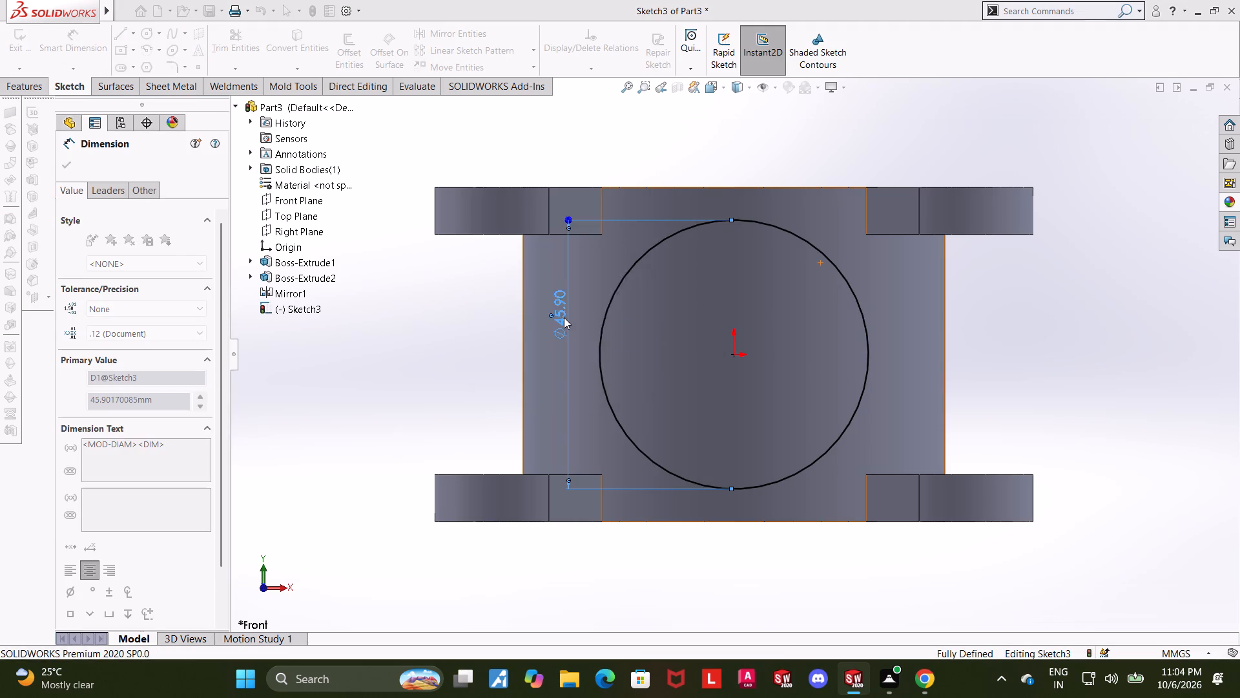
{"action": "key", "text": "Escape"}
{"action": "key", "text": "Escape"}
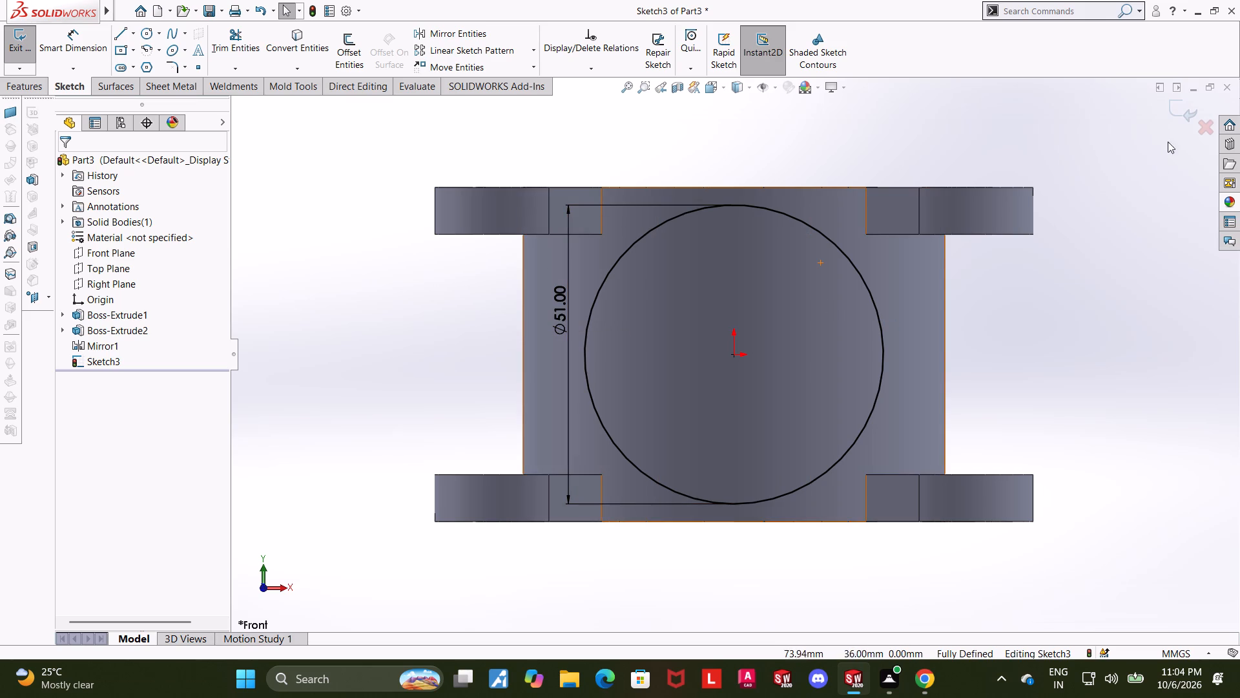
{"action": "left_click", "coordinate": [1175, 109]}
Extrude the 51 mm circle as a blind boss 41 mm deep from the sketch plane, merged with the cylinder.
{"action": "middle_click_drag", "start_coordinate": [1139, 278], "coordinate": [1098, 300]}
{"action": "scroll", "coordinate": [1084, 308], "scroll_direction": "up", "scroll_amount": 2}
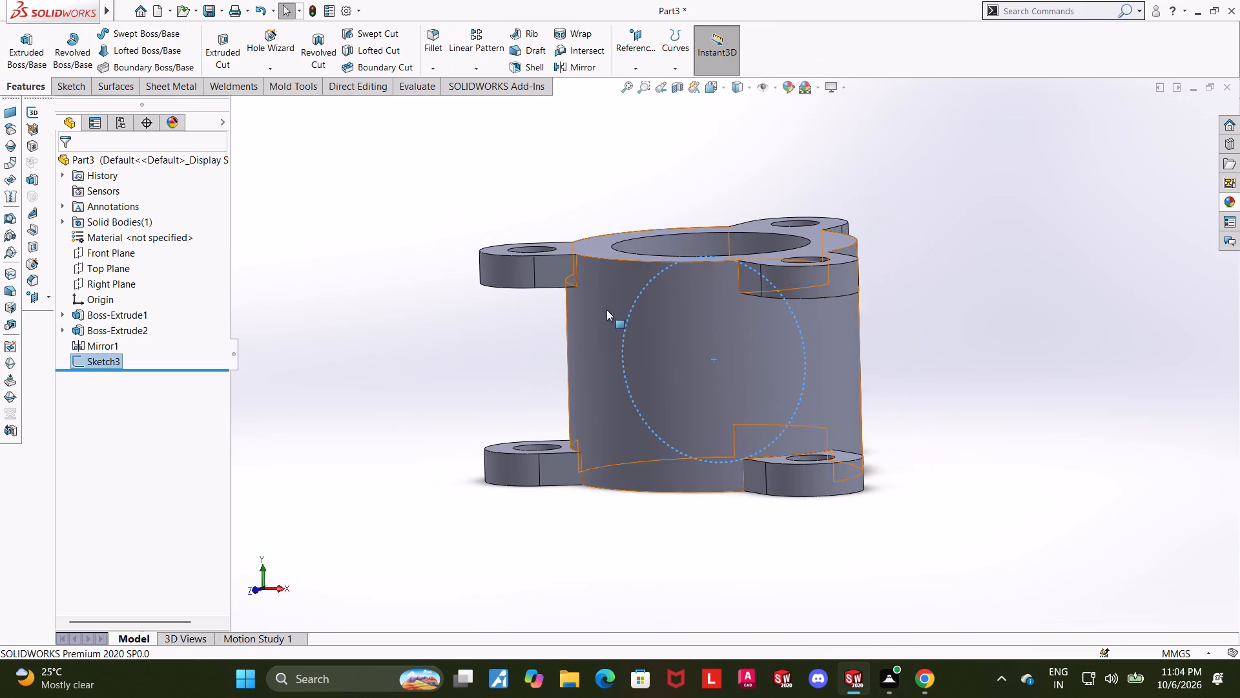
{"action": "left_click", "coordinate": [23, 50]}
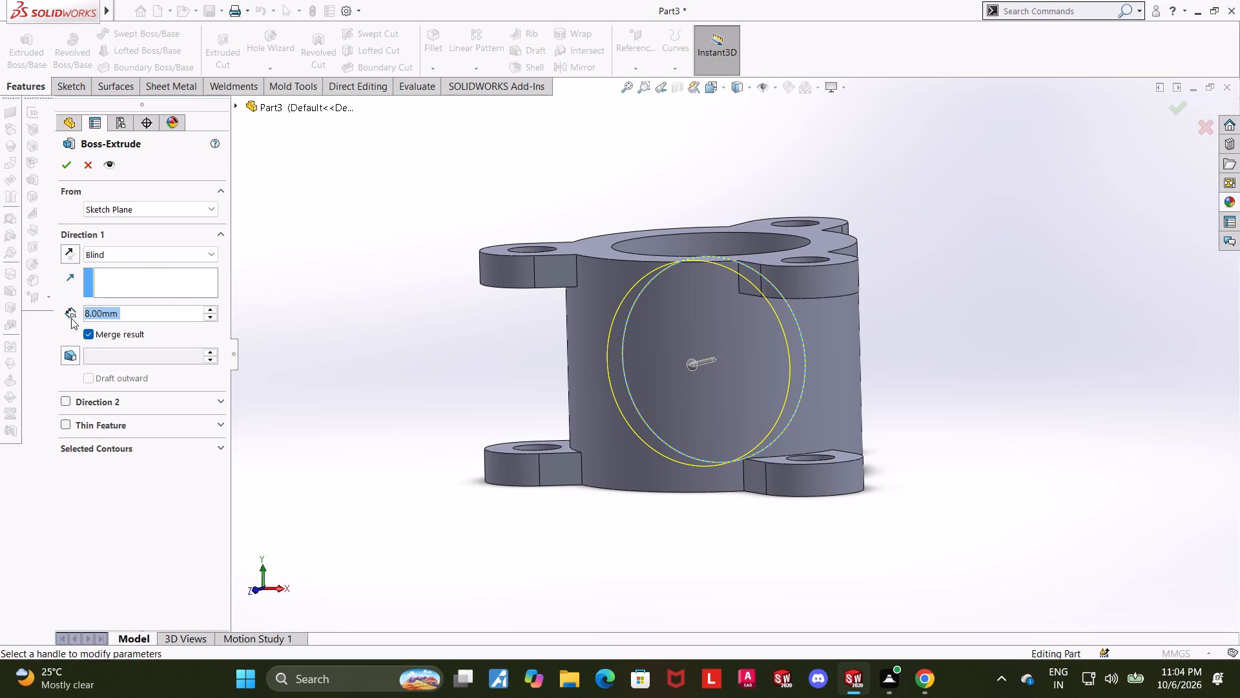
{"action": "type", "text": "82/2"}
{"action": "key", "text": "Return"}
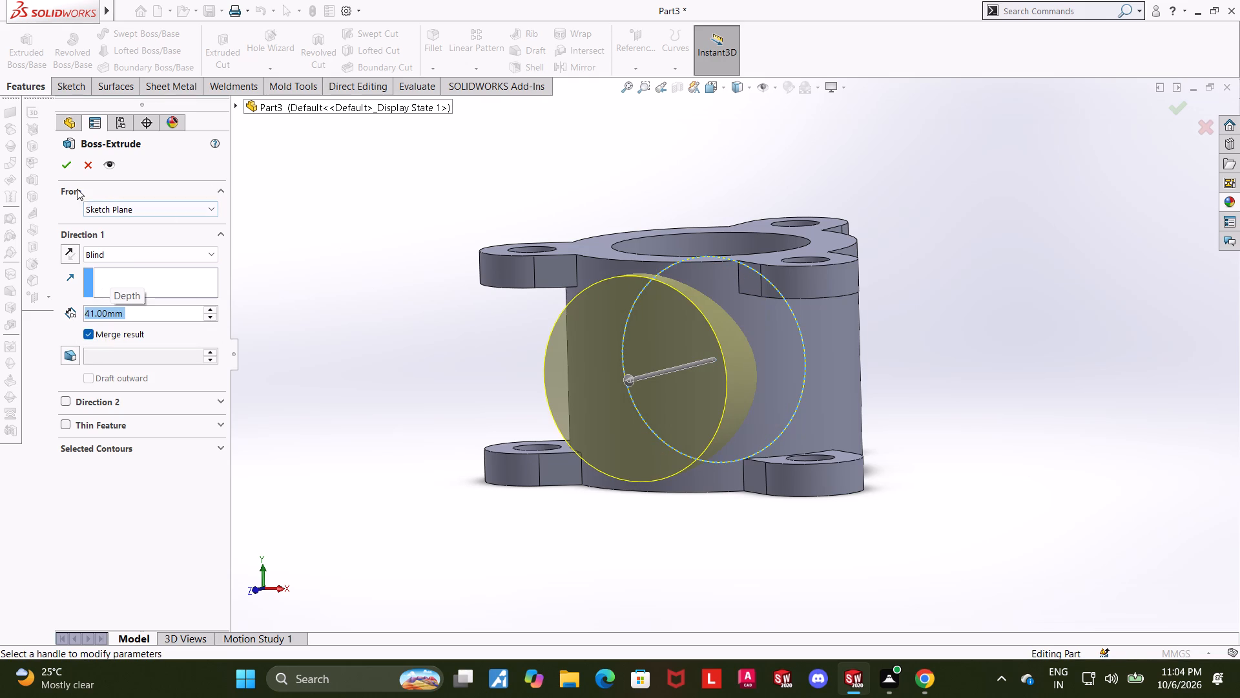
{"action": "left_click", "coordinate": [69, 170]}
{"action": "left_click", "coordinate": [444, 373]}
{"action": "scroll", "coordinate": [405, 348], "scroll_direction": "up", "scroll_amount": 1}
{"action": "middle_click_drag", "start_coordinate": [402, 348], "coordinate": [422, 352]}
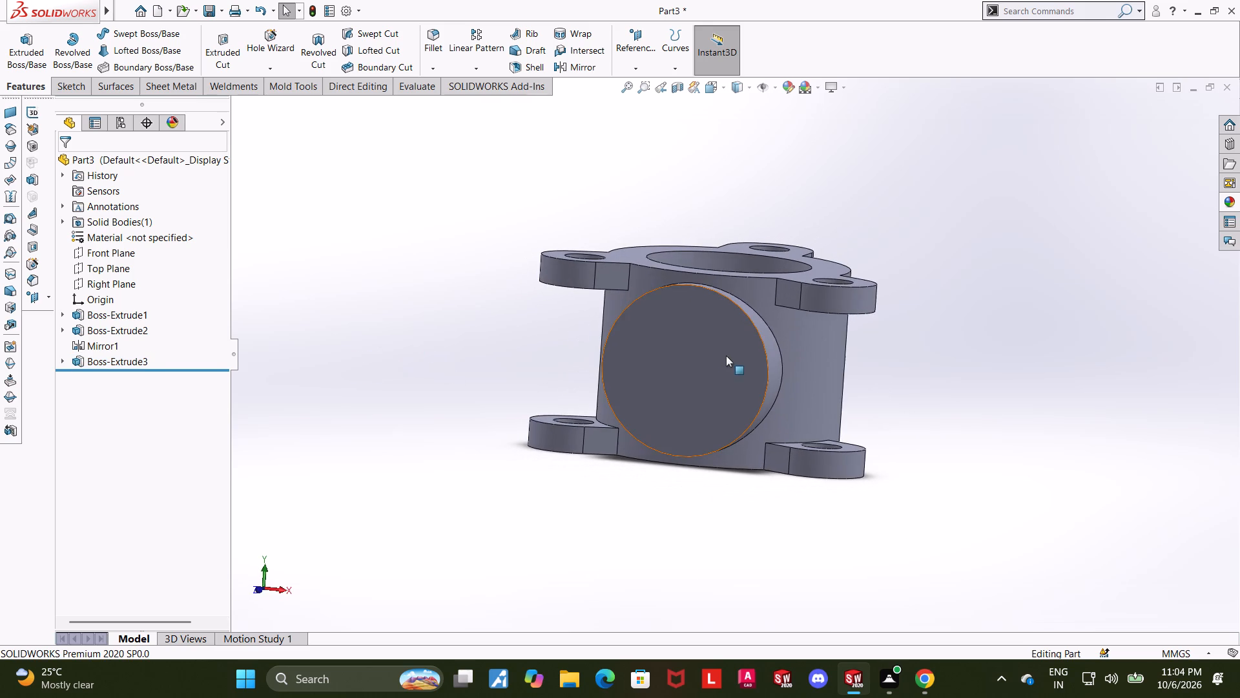
Start a sketch on the round side boss's end face and draw a smaller circle centred on the origin.
{"action": "left_click", "coordinate": [727, 361]}
{"action": "left_click", "coordinate": [780, 329]}
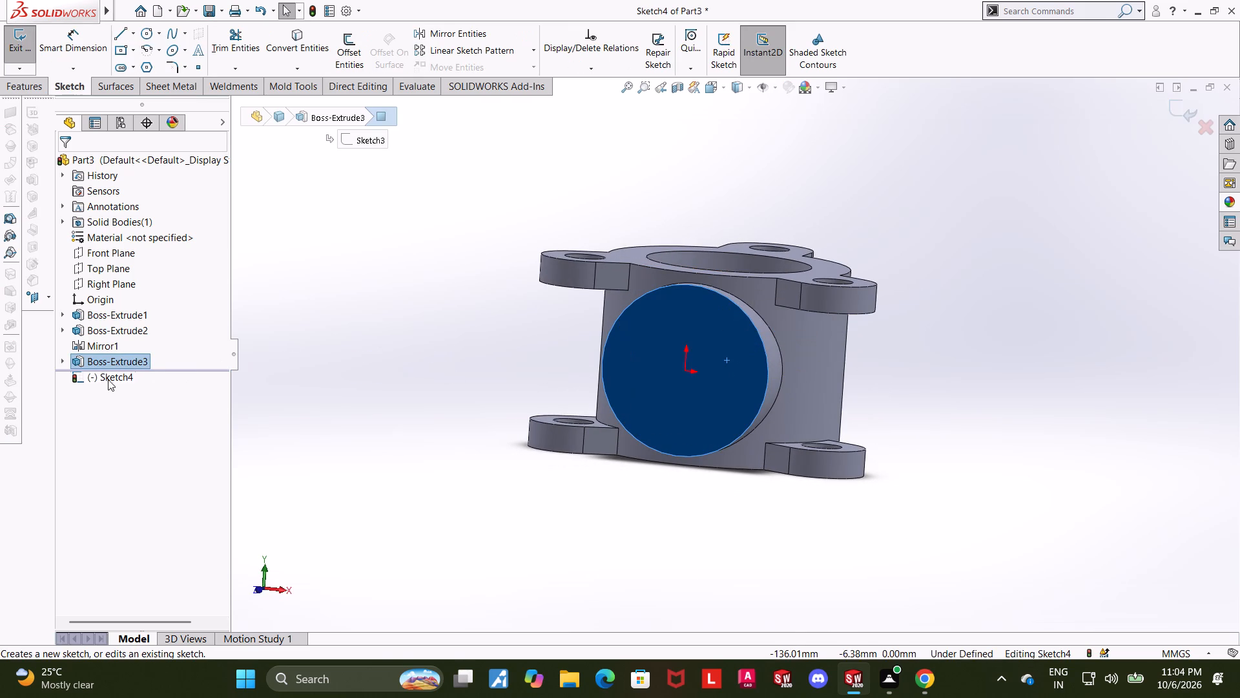
{"action": "left_click", "coordinate": [109, 376]}
{"action": "left_click", "coordinate": [138, 359]}
{"action": "left_click", "coordinate": [148, 34]}
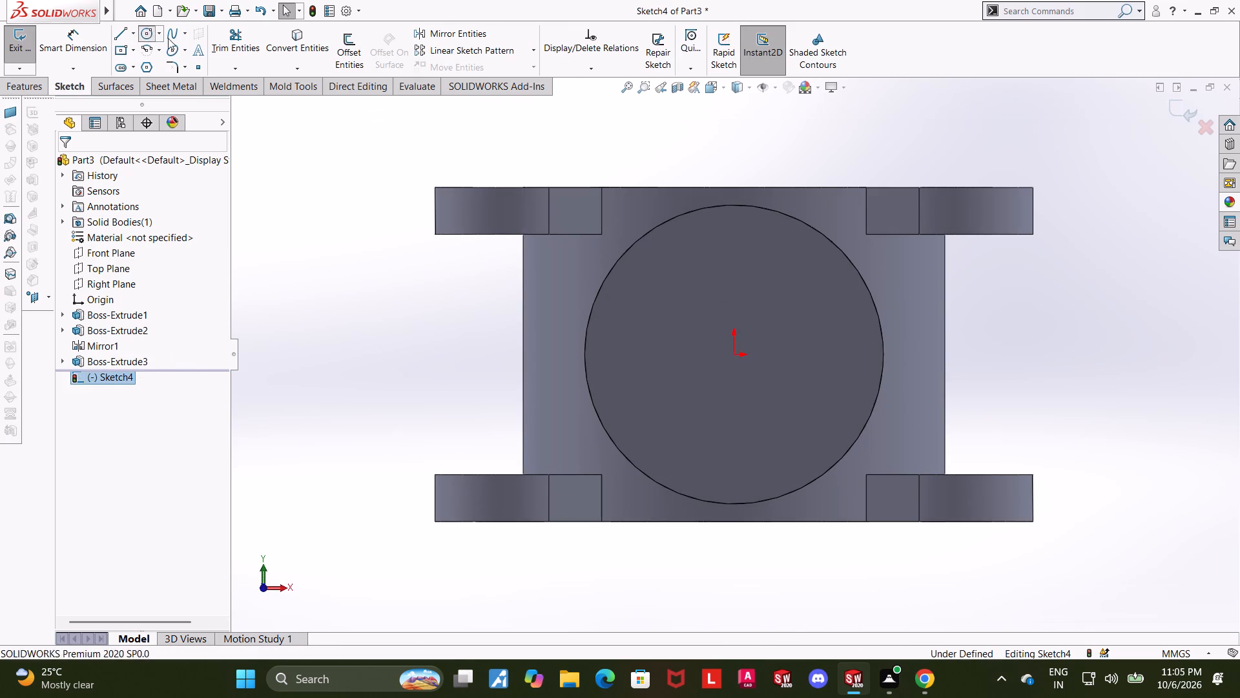
{"action": "left_click", "coordinate": [735, 356]}
{"action": "left_click", "coordinate": [783, 259]}
{"action": "key", "text": "Escape"}
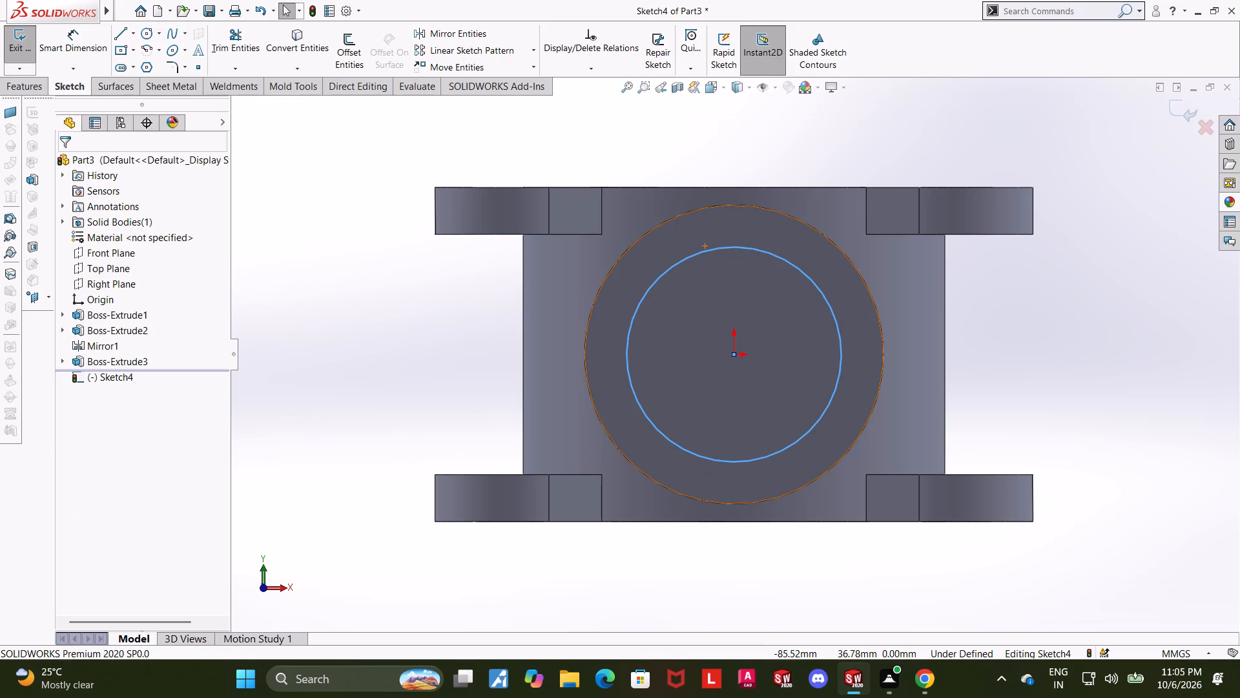
Make the circle on the boss's end face construction geometry and dimension its diameter to 38 mm.
{"action": "key", "text": "Escape"}
{"action": "right_click", "coordinate": [699, 253]}
{"action": "left_click", "coordinate": [727, 236]}
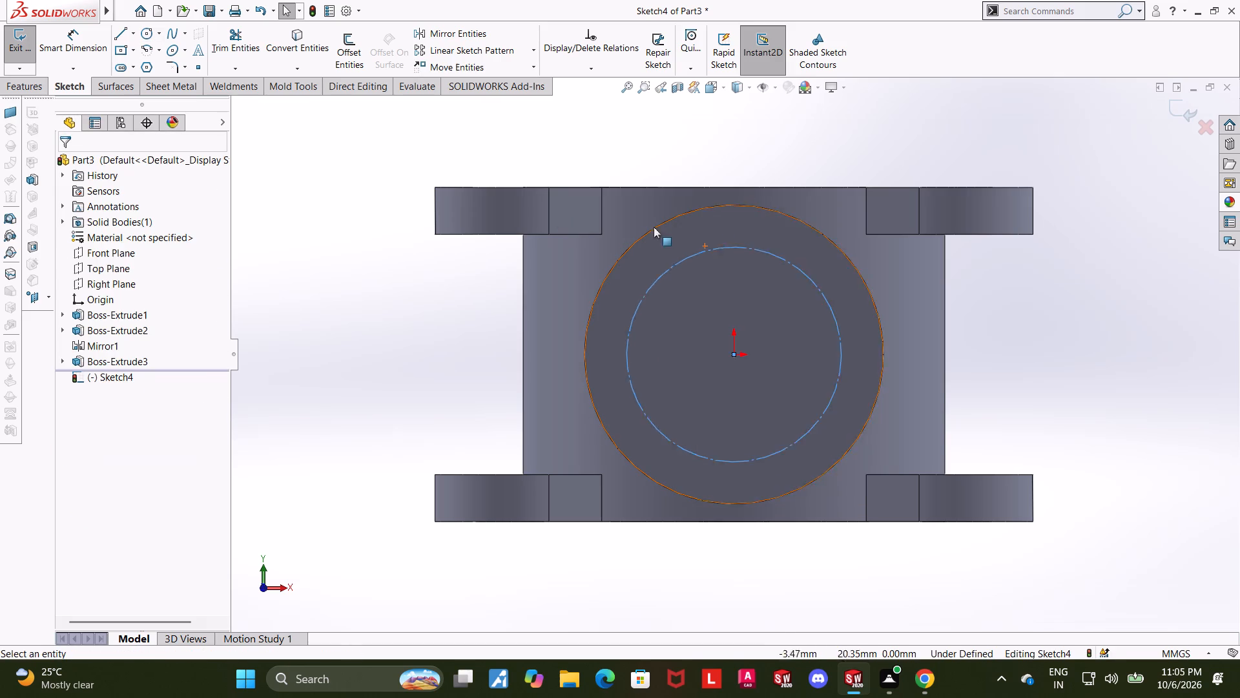
{"action": "left_click", "coordinate": [65, 50]}
{"action": "left_click", "coordinate": [675, 265]}
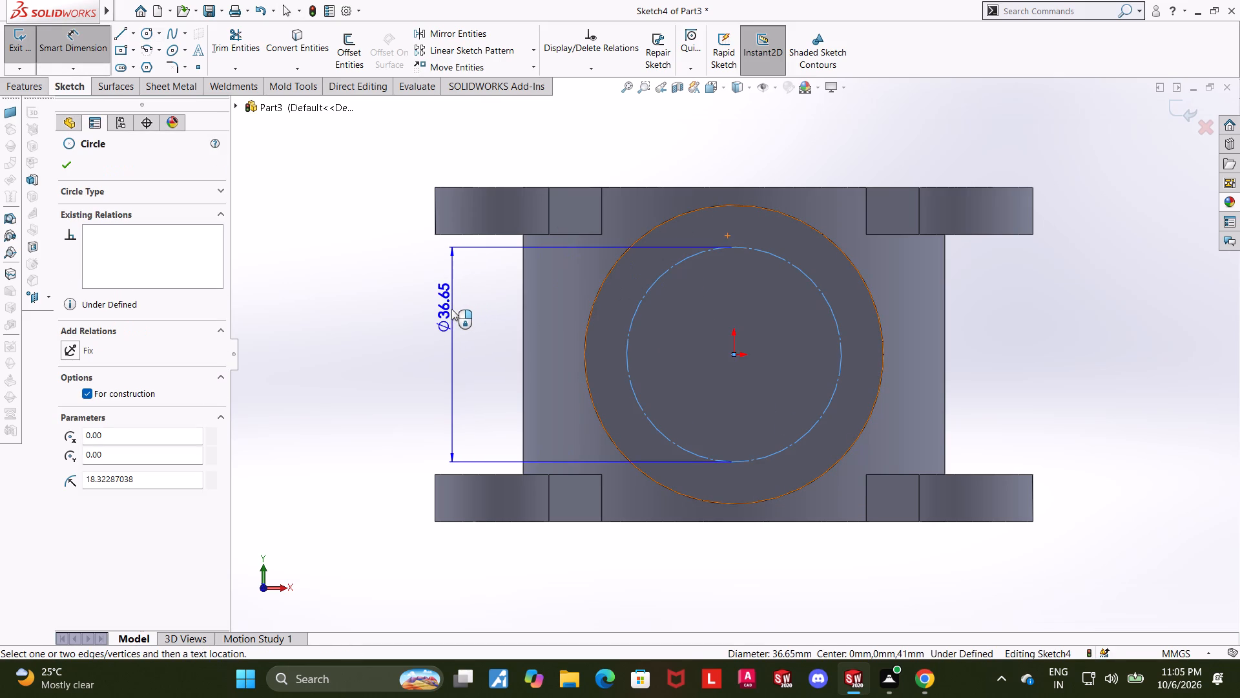
{"action": "left_click", "coordinate": [451, 309]}
{"action": "type", "text": "38"}
{"action": "key", "text": "Return"}
{"action": "key", "text": "Escape"}
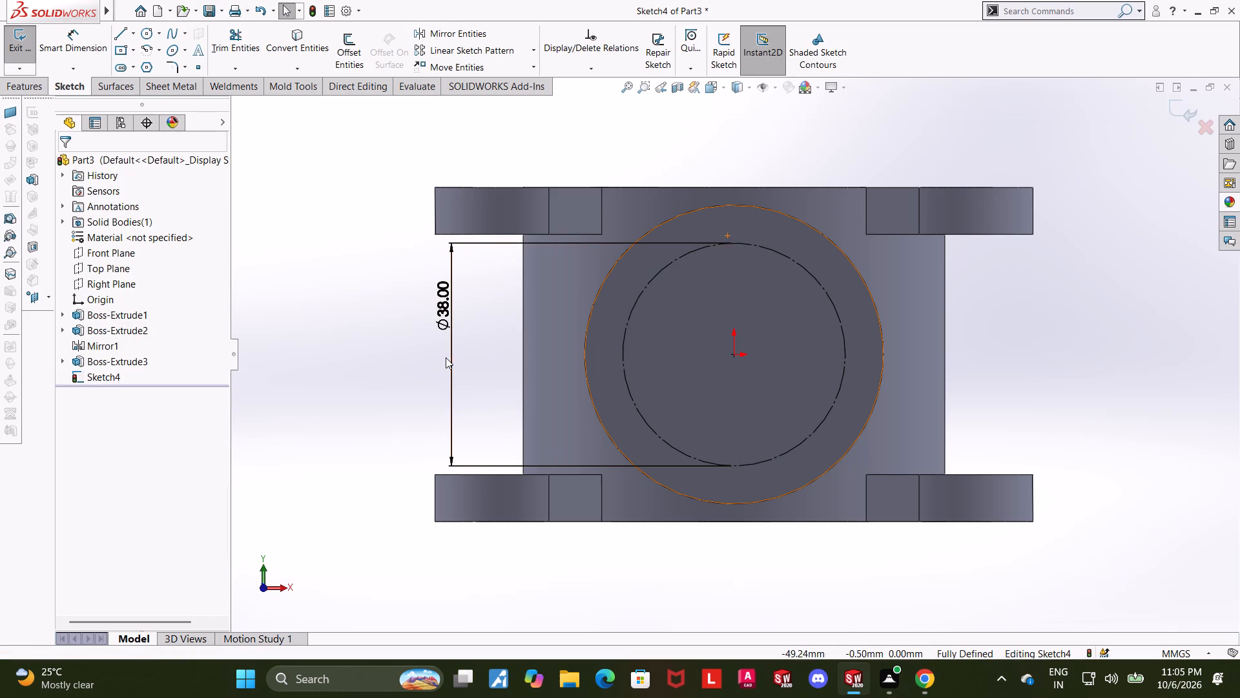
Draw a vertical centerline 25.5 mm long from the origin up to the round boss's outer edge.
{"action": "left_click", "coordinate": [132, 30]}
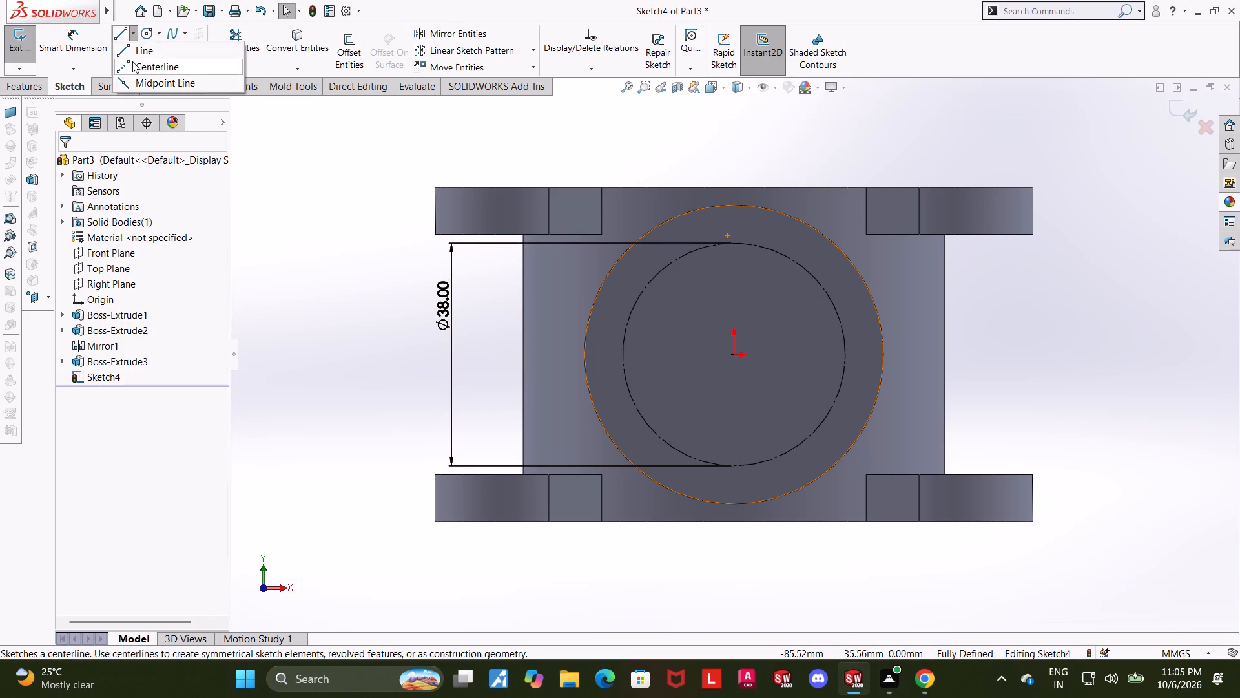
{"action": "left_click", "coordinate": [132, 63]}
{"action": "left_click", "coordinate": [735, 353]}
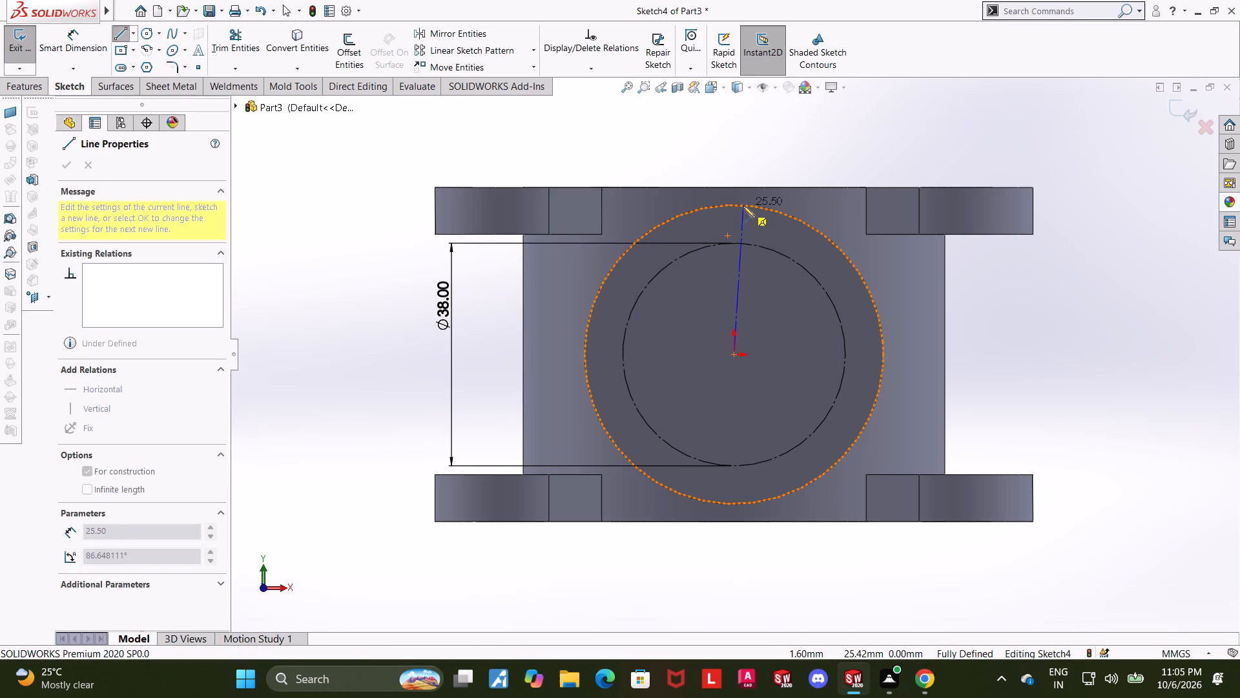
{"action": "left_click", "coordinate": [737, 205]}
{"action": "key", "text": "Escape"}
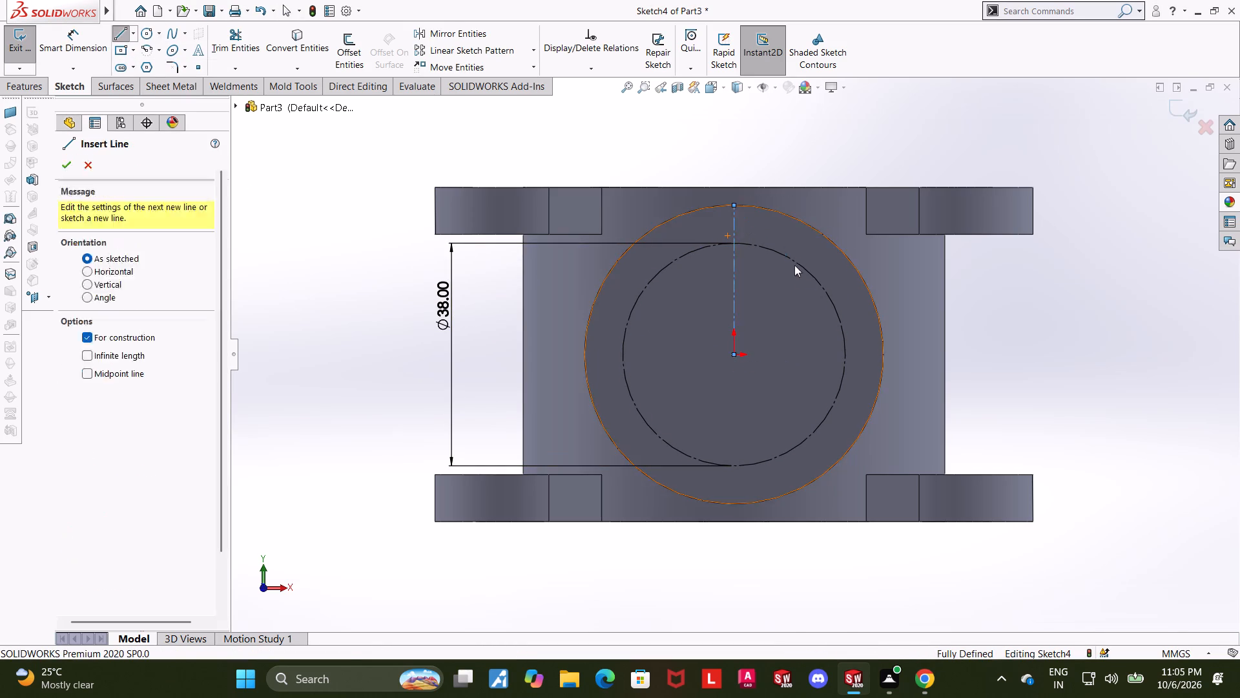
{"action": "key", "text": "Escape"}
{"action": "key", "text": "Escape"}
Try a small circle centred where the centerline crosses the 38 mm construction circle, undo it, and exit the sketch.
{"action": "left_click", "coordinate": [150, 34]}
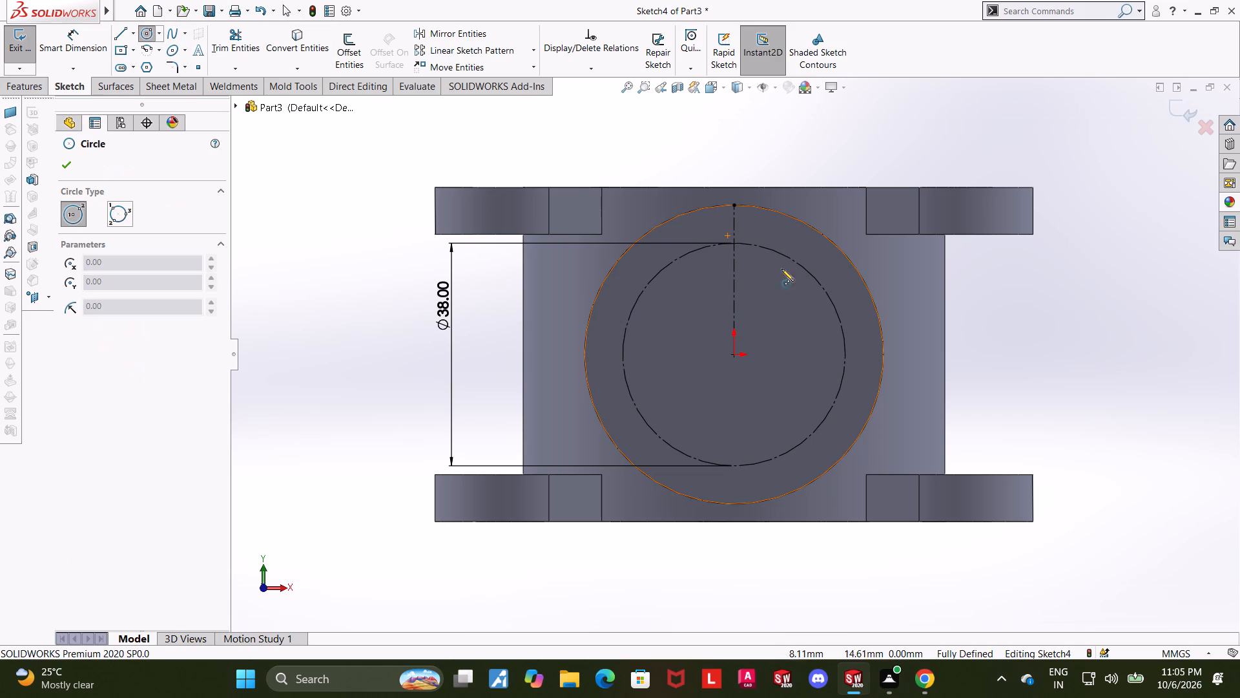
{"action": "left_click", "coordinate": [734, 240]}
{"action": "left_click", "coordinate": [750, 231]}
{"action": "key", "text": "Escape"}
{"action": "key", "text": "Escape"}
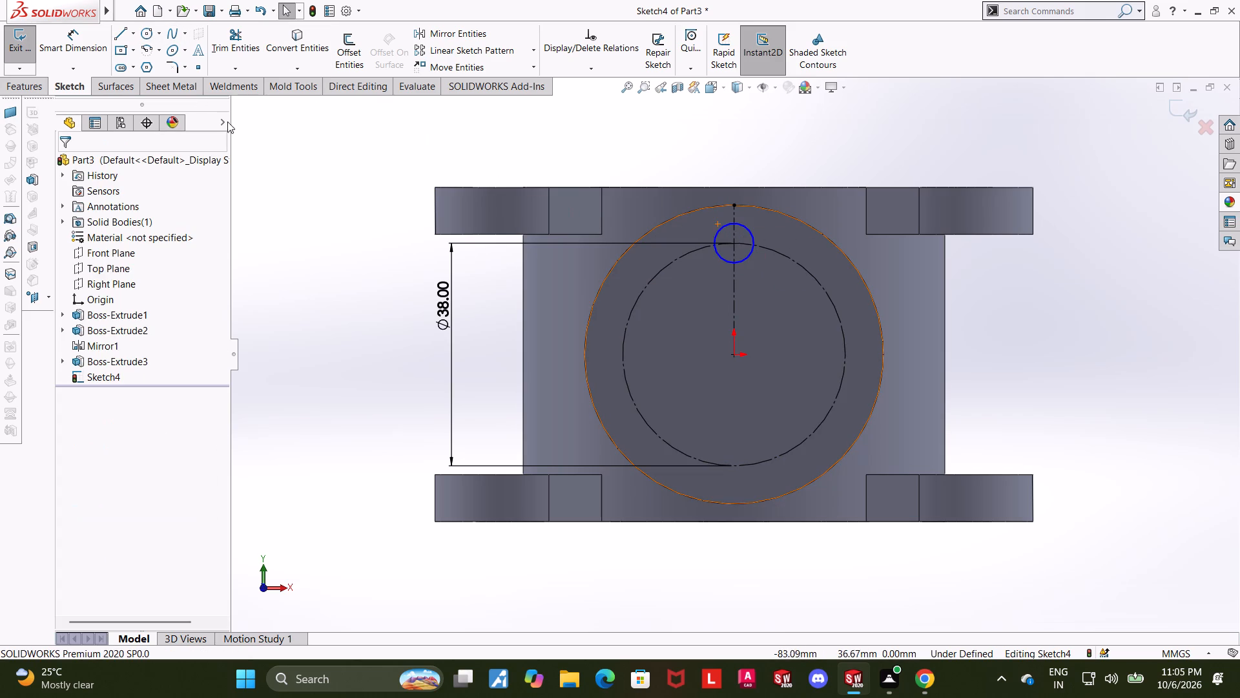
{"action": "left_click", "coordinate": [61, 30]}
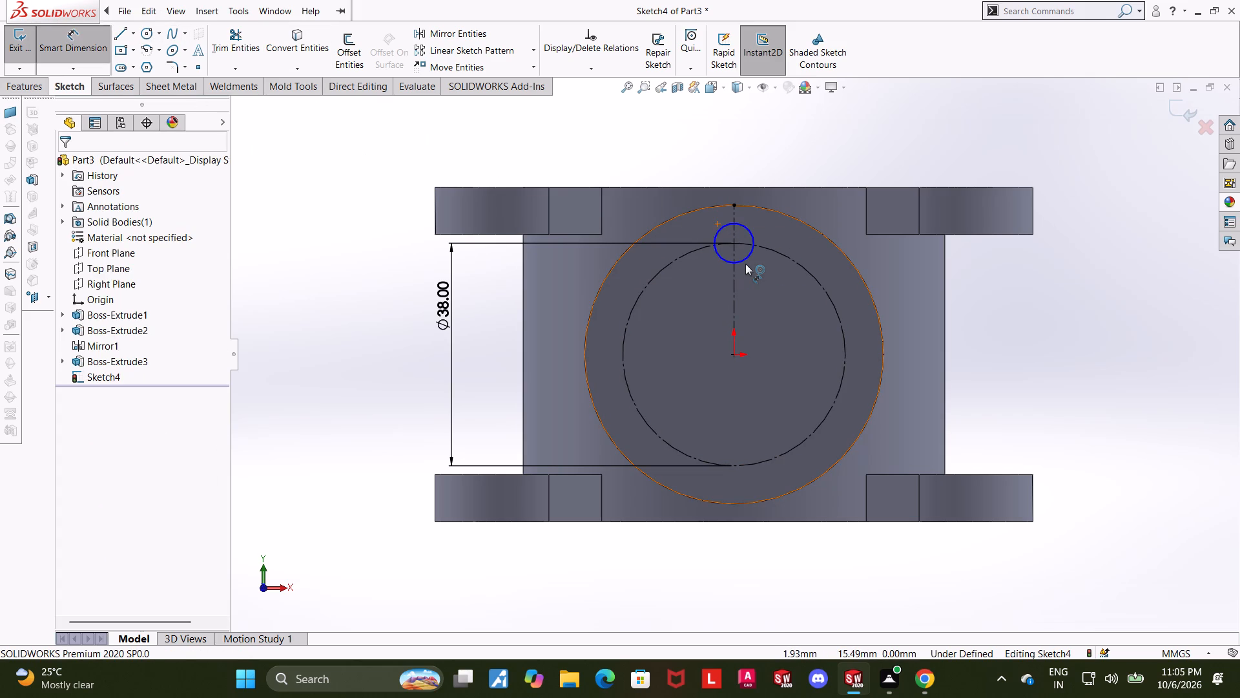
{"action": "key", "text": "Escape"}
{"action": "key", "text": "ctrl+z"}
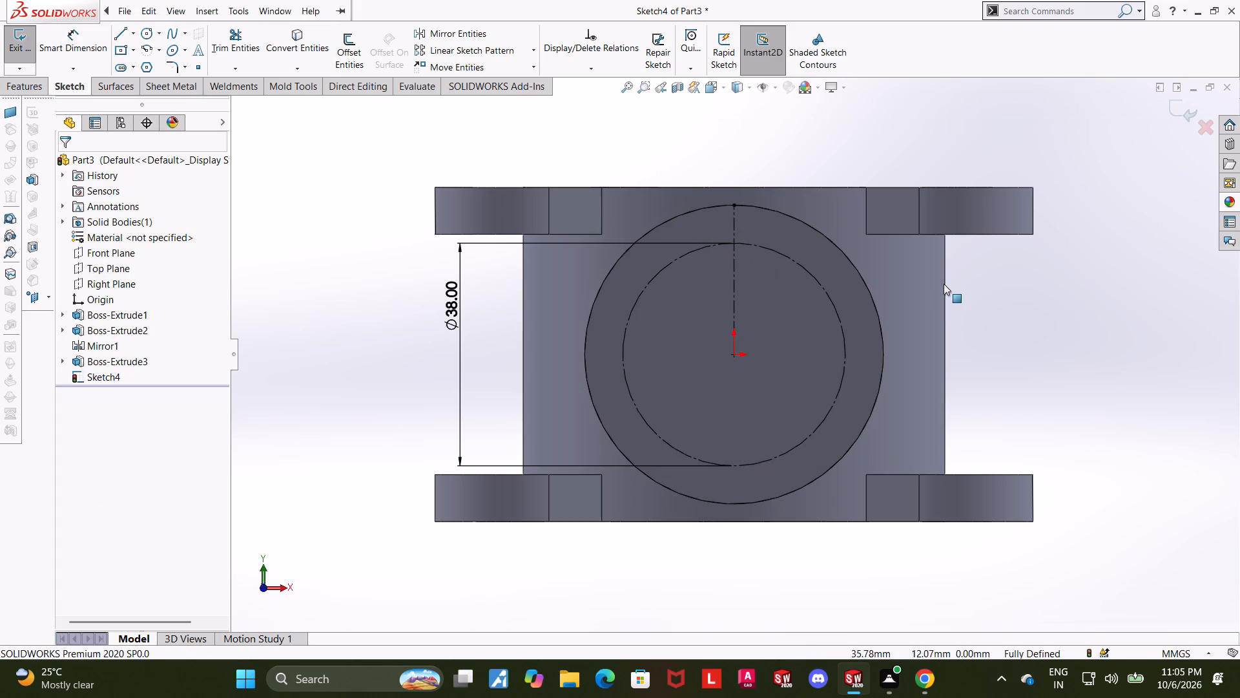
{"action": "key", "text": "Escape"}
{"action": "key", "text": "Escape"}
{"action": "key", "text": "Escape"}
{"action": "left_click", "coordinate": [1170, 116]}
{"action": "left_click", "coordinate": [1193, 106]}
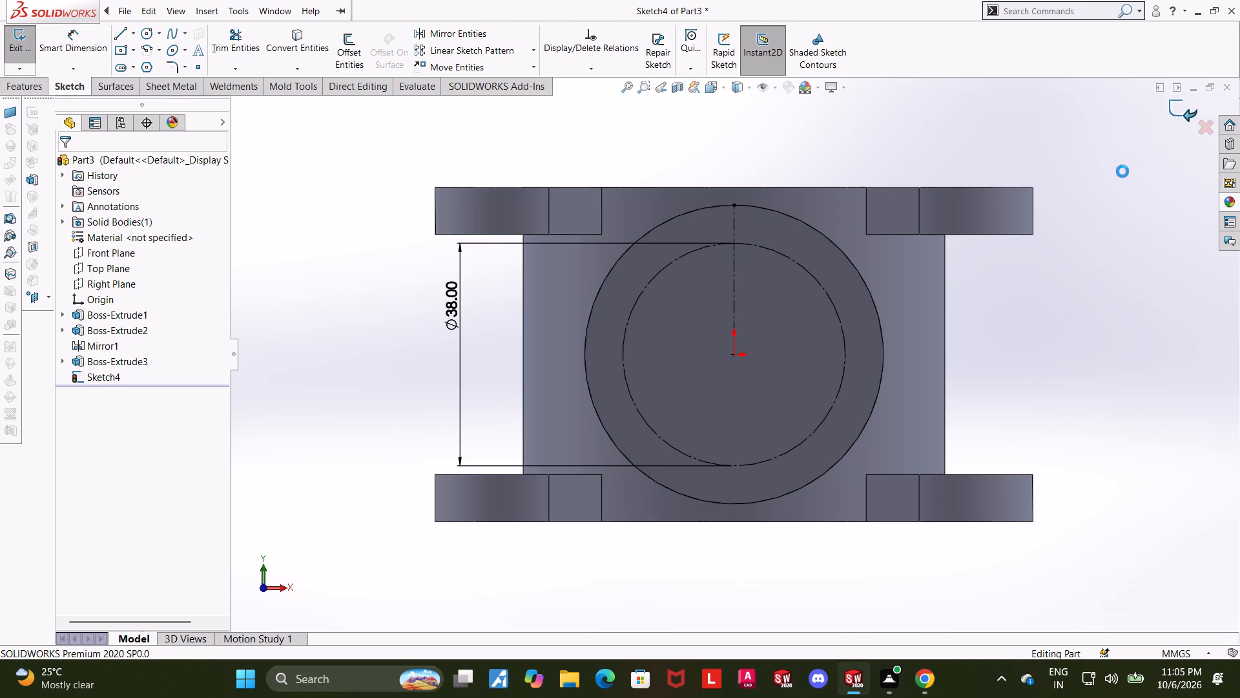
Reopen the boss end-face sketch, place a point where the centerline crosses the 38 mm circle, and exit the sketch.
{"action": "left_click", "coordinate": [89, 379]}
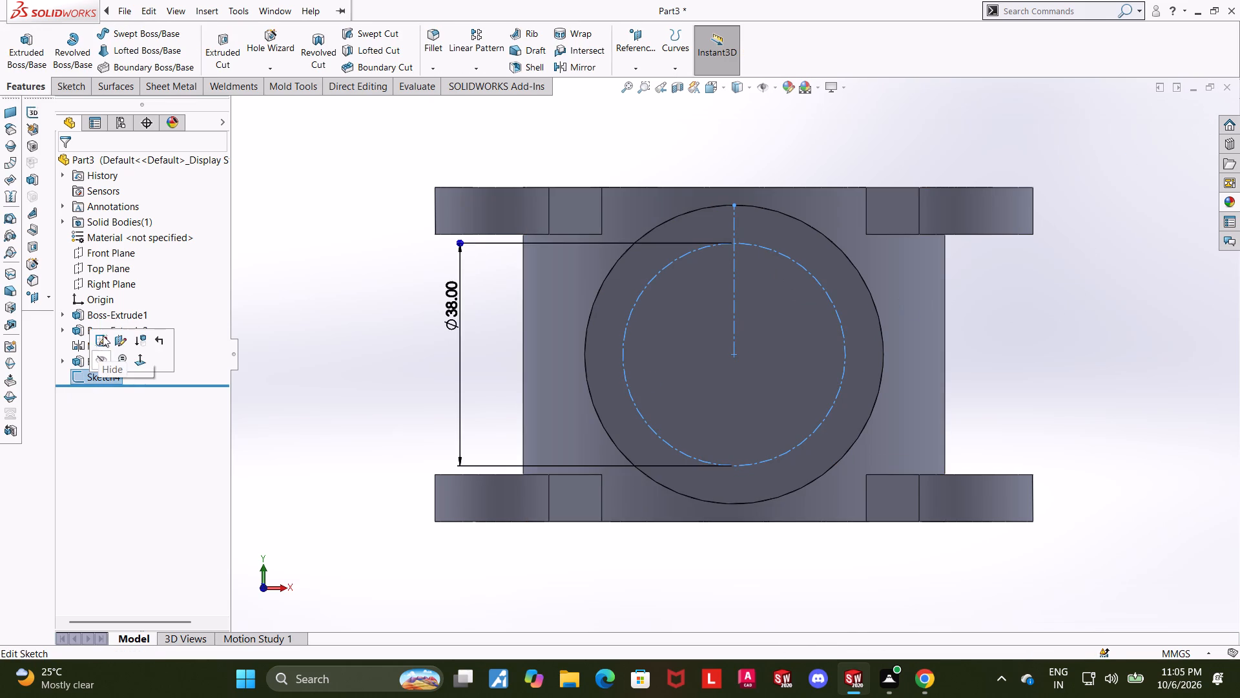
{"action": "left_click", "coordinate": [103, 335]}
{"action": "key", "text": "Escape"}
{"action": "left_click", "coordinate": [85, 374]}
{"action": "left_click", "coordinate": [98, 335]}
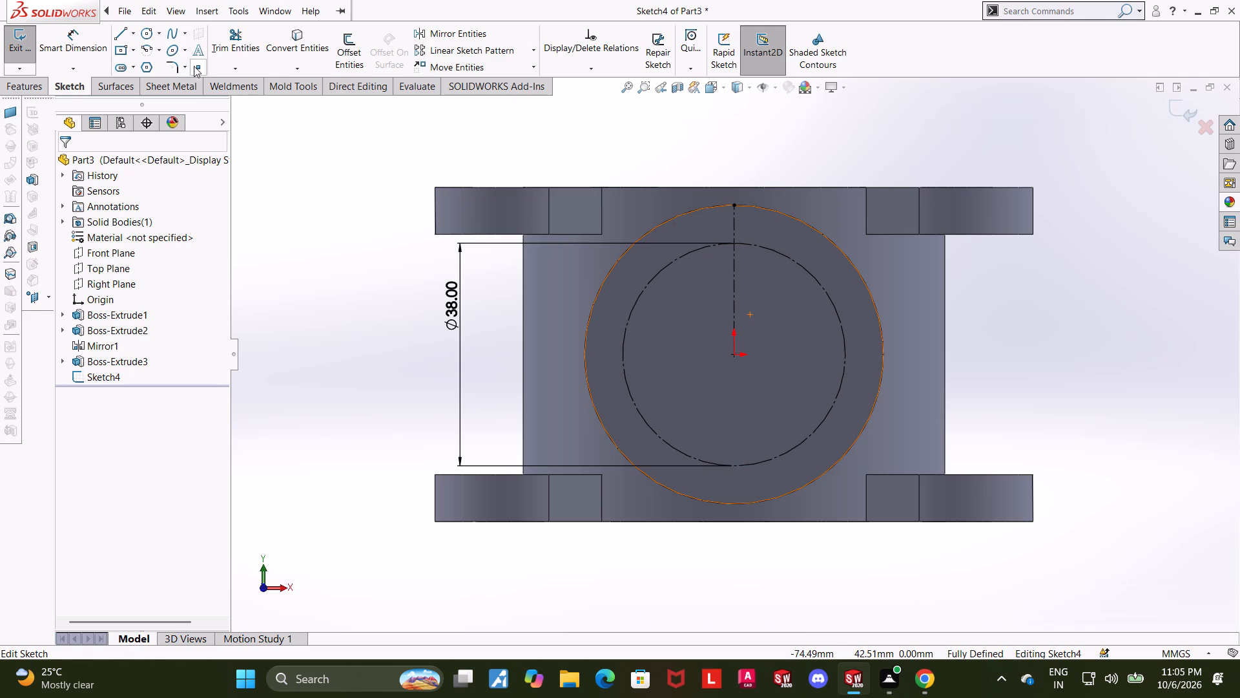
{"action": "left_click", "coordinate": [194, 66]}
{"action": "left_click", "coordinate": [733, 242]}
{"action": "key", "text": "Escape"}
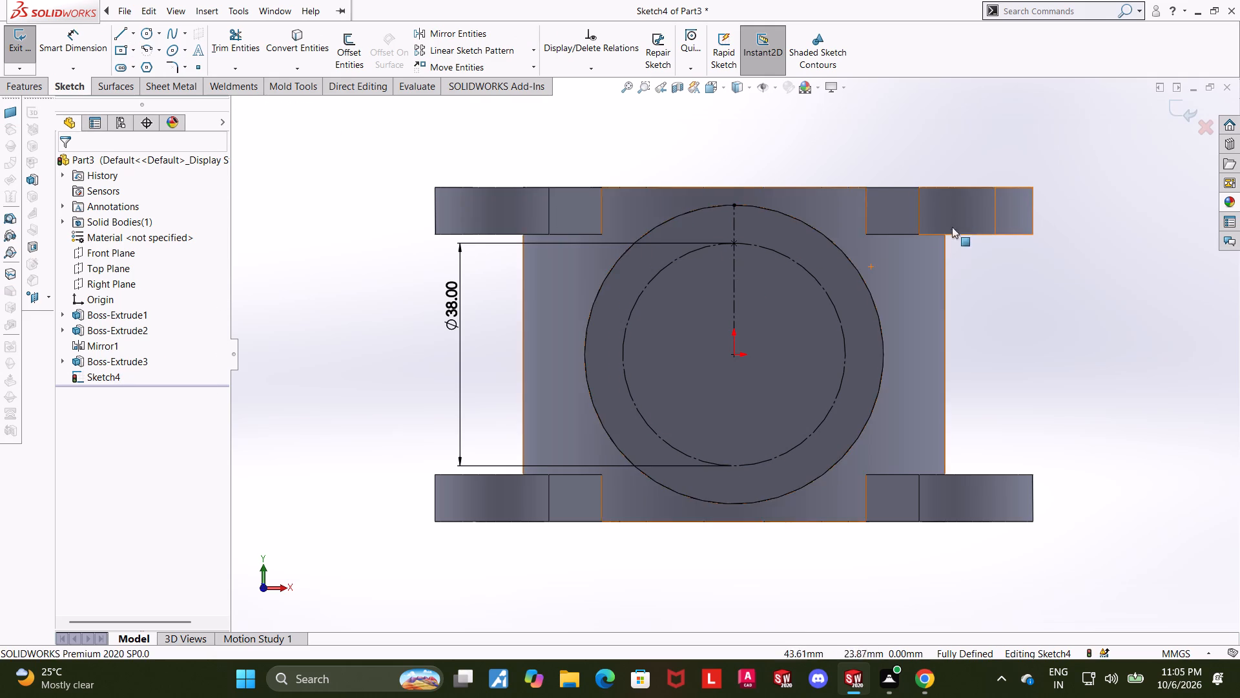
{"action": "left_click", "coordinate": [1179, 112]}
{"action": "left_click", "coordinate": [1113, 275]}
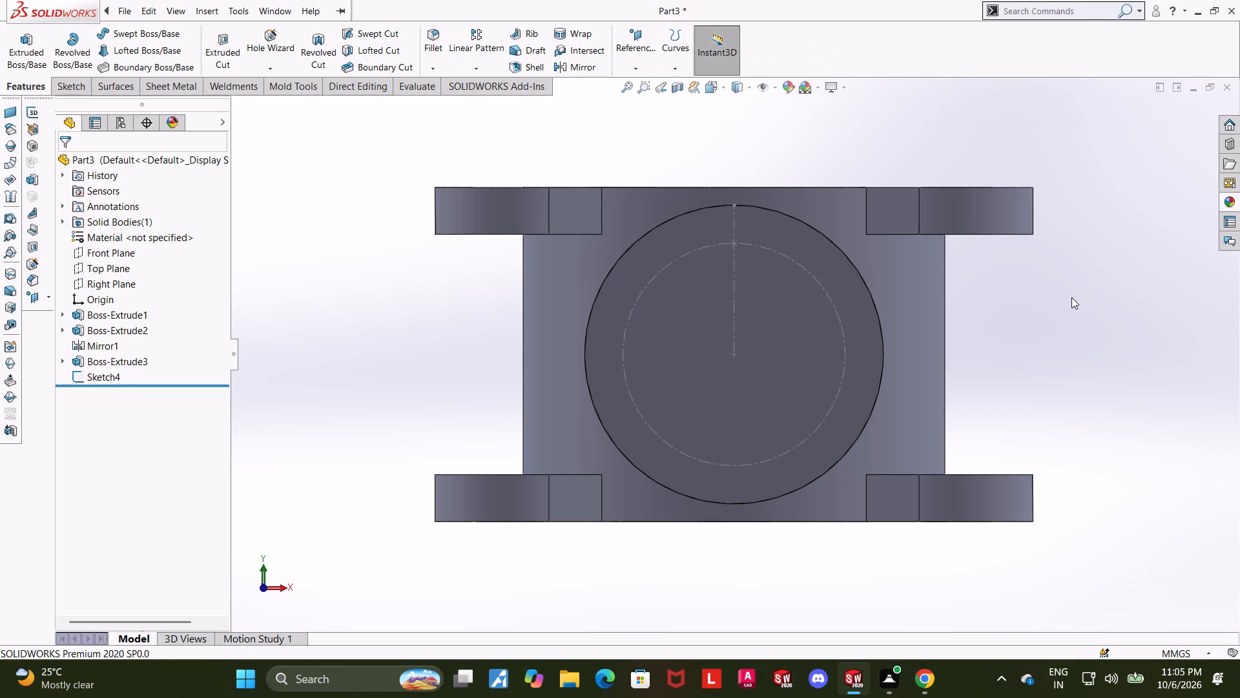
Create an ANSI Metric M2.5x0.45 blind tapped hole with the Hole Wizard at the sketch point on the boss's end face.
{"action": "left_click", "coordinate": [262, 47]}
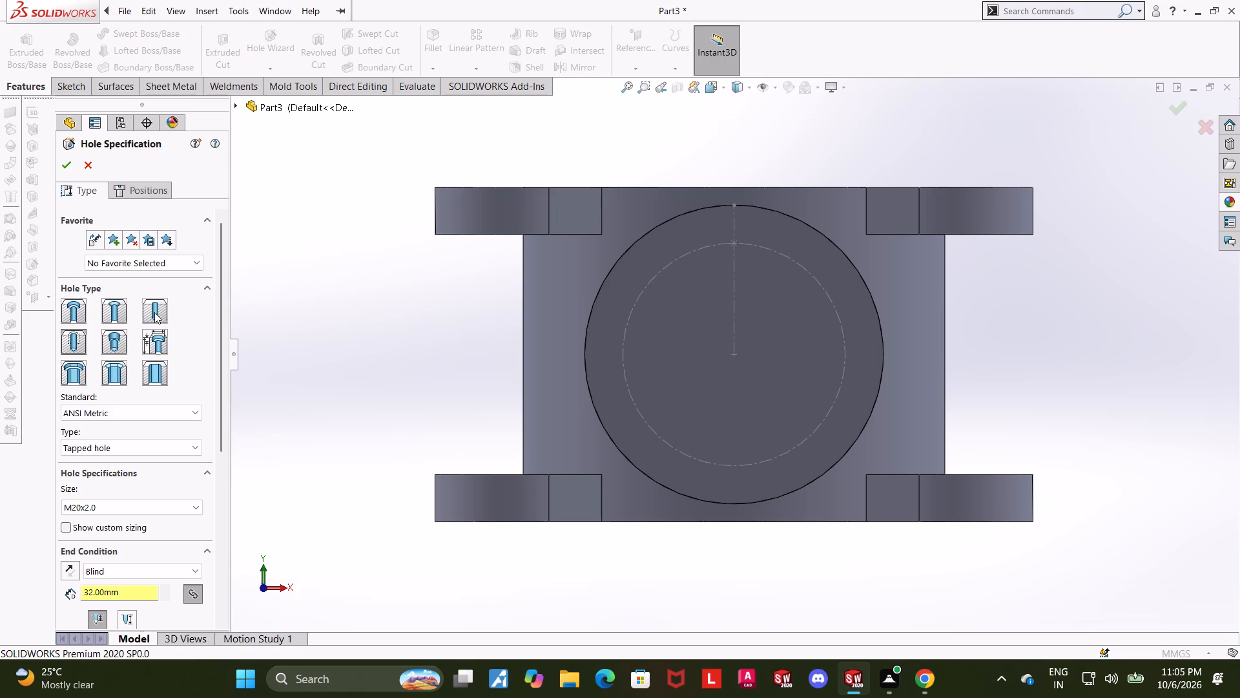
{"action": "left_click", "coordinate": [133, 507]}
{"action": "scroll", "coordinate": [109, 550], "scroll_direction": "up", "scroll_amount": 10}
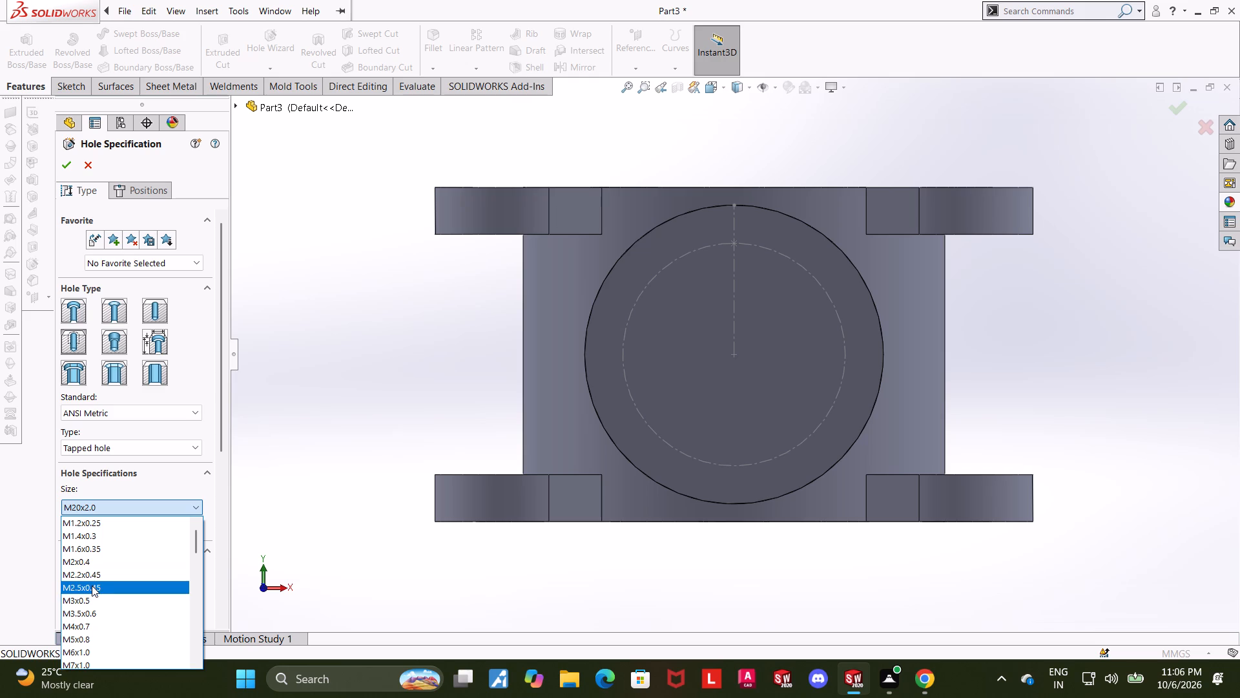
{"action": "left_click", "coordinate": [92, 587]}
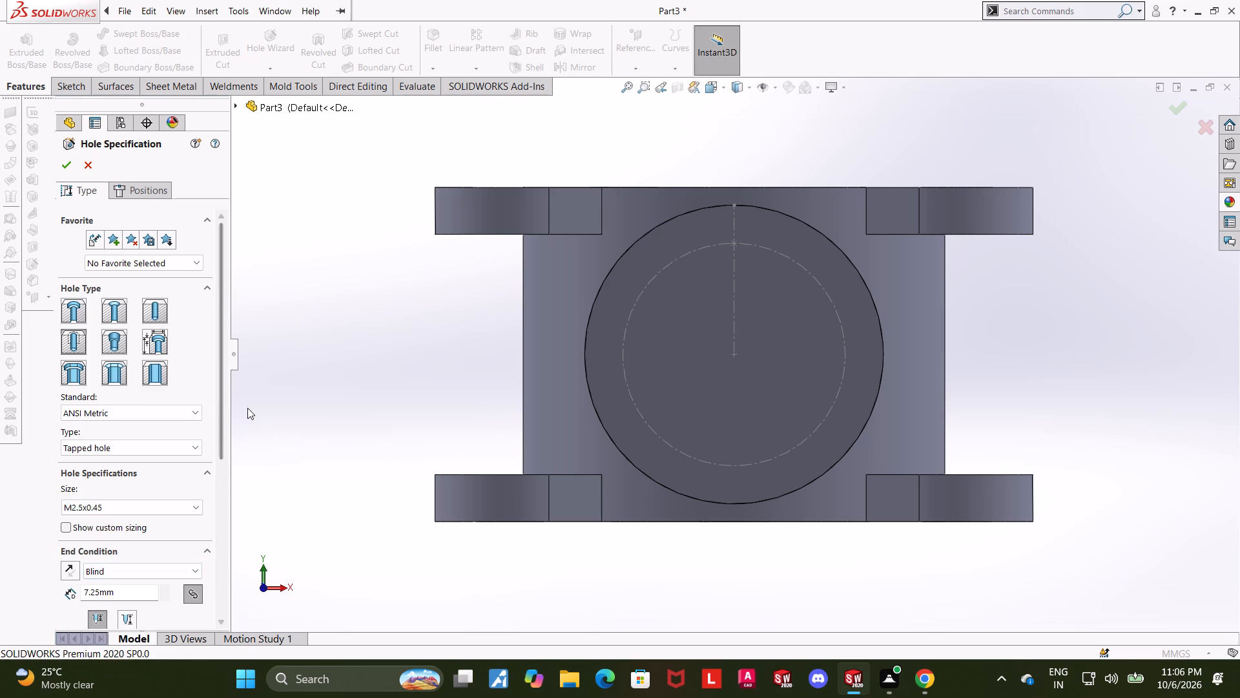
{"action": "left_click", "coordinate": [145, 191]}
{"action": "left_click", "coordinate": [154, 332]}
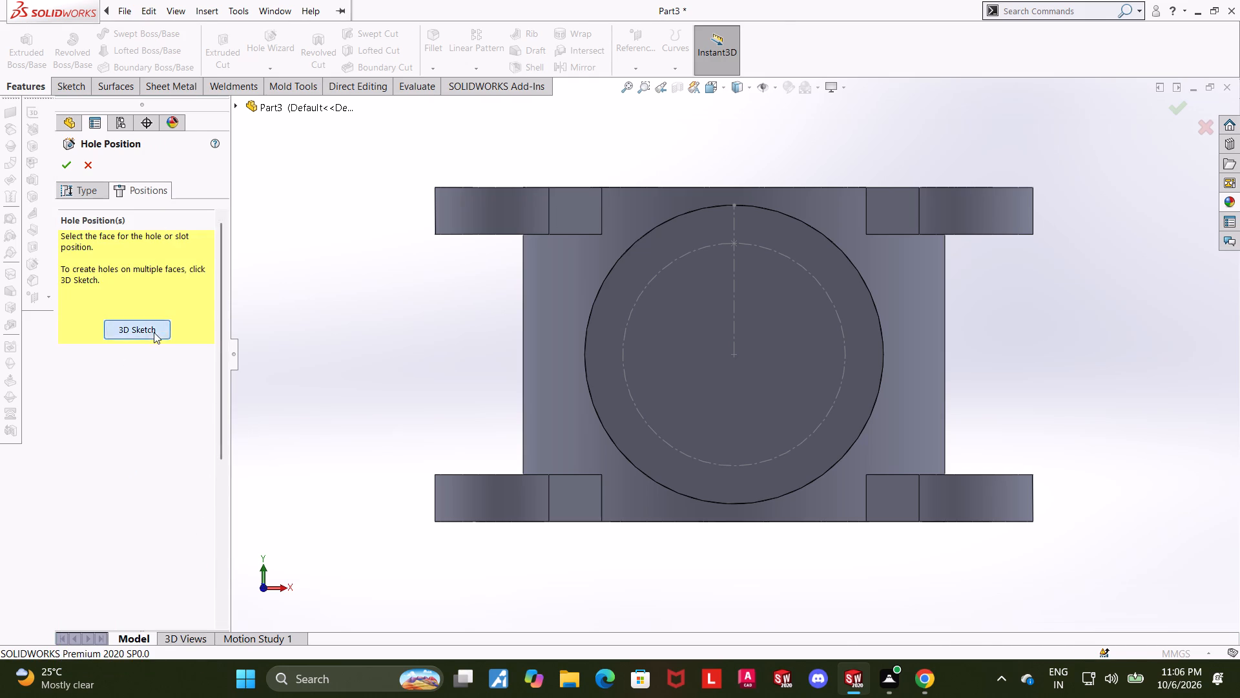
{"action": "left_click", "coordinate": [731, 244]}
{"action": "middle_click_drag", "start_coordinate": [1003, 324], "coordinate": [1002, 326]}
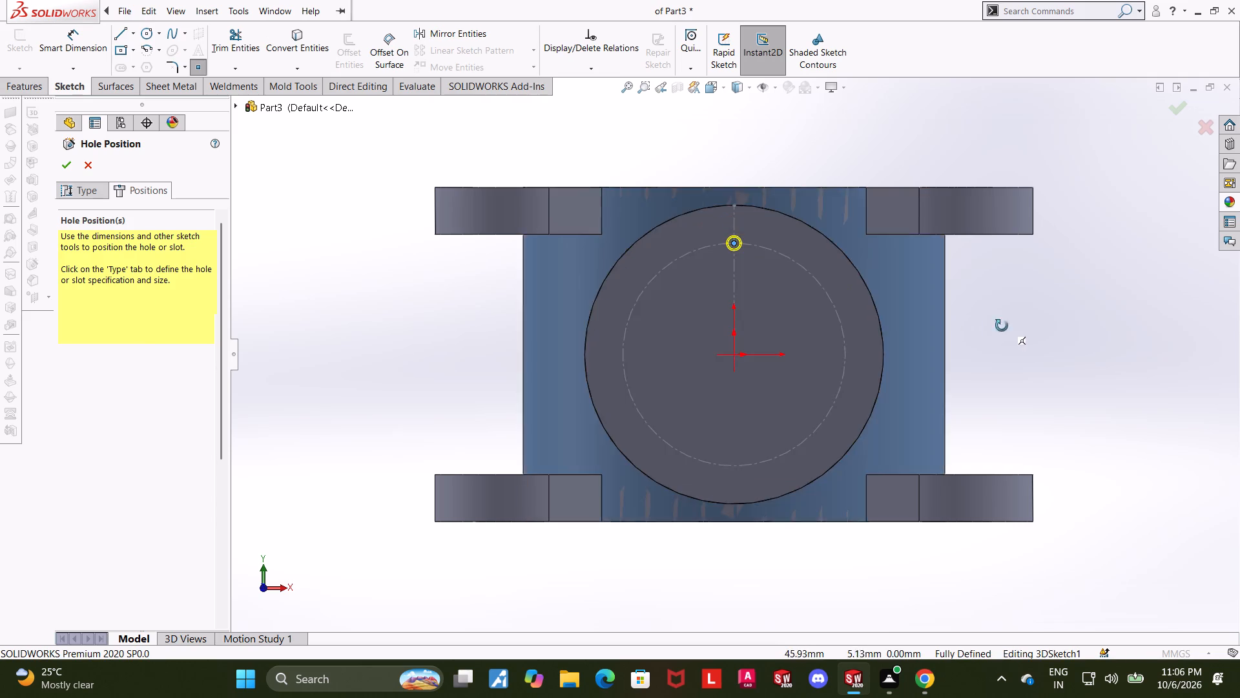
{"action": "middle_click_drag", "start_coordinate": [1002, 326], "coordinate": [980, 447]}
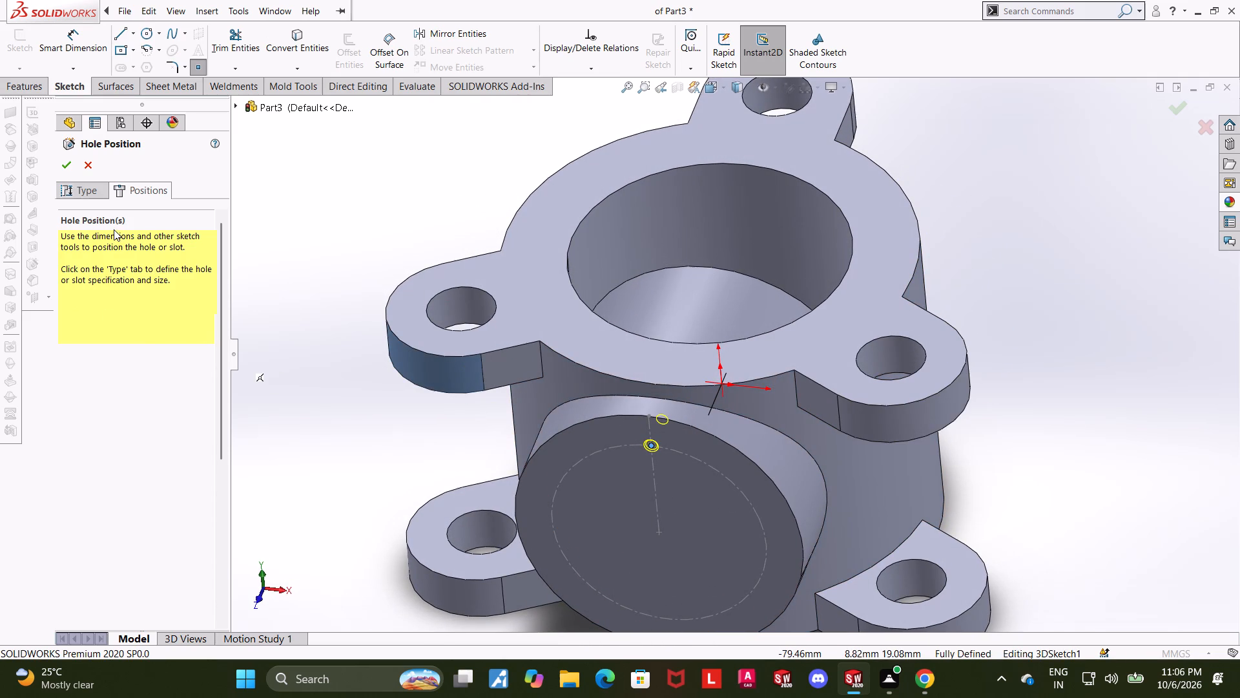
{"action": "left_click", "coordinate": [68, 163]}
{"action": "left_click", "coordinate": [1114, 364]}
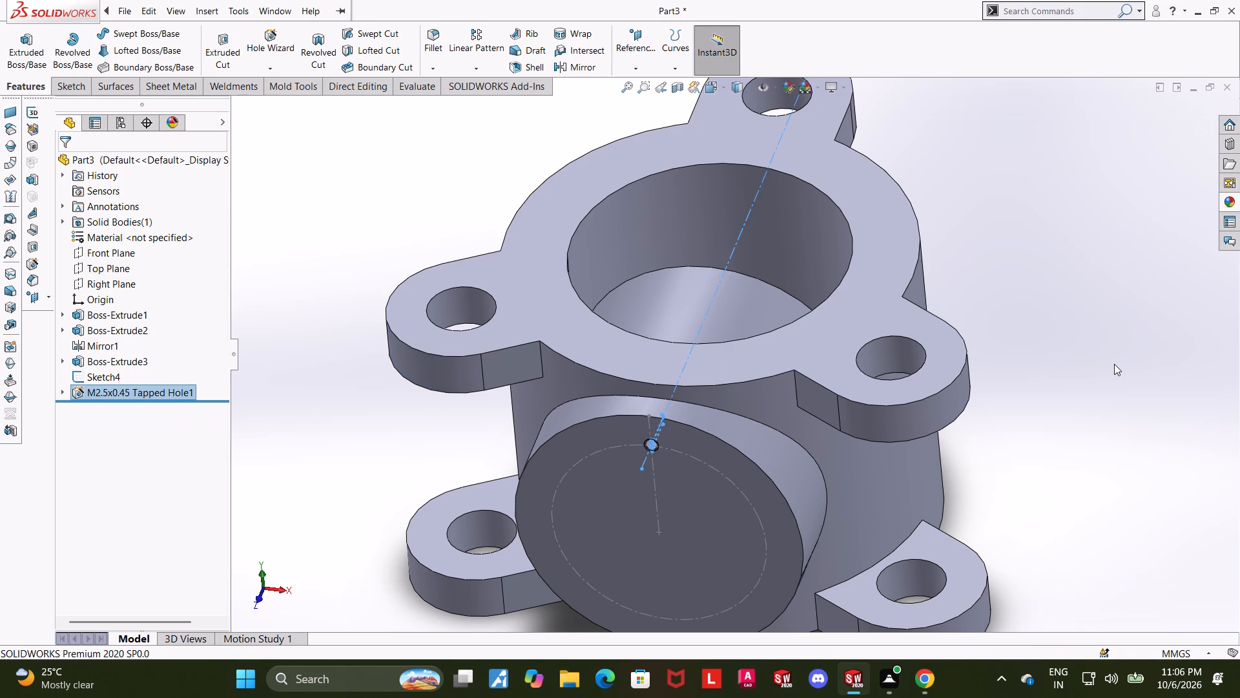
Circular-pattern the tapped hole about the round boss's outer edge with 3 equally spaced instances over 360 degrees.
{"action": "scroll", "coordinate": [1097, 368], "scroll_direction": "up", "scroll_amount": 2}
{"action": "middle_click_drag", "start_coordinate": [1109, 321], "coordinate": [1121, 236]}
{"action": "left_click", "coordinate": [715, 86]}
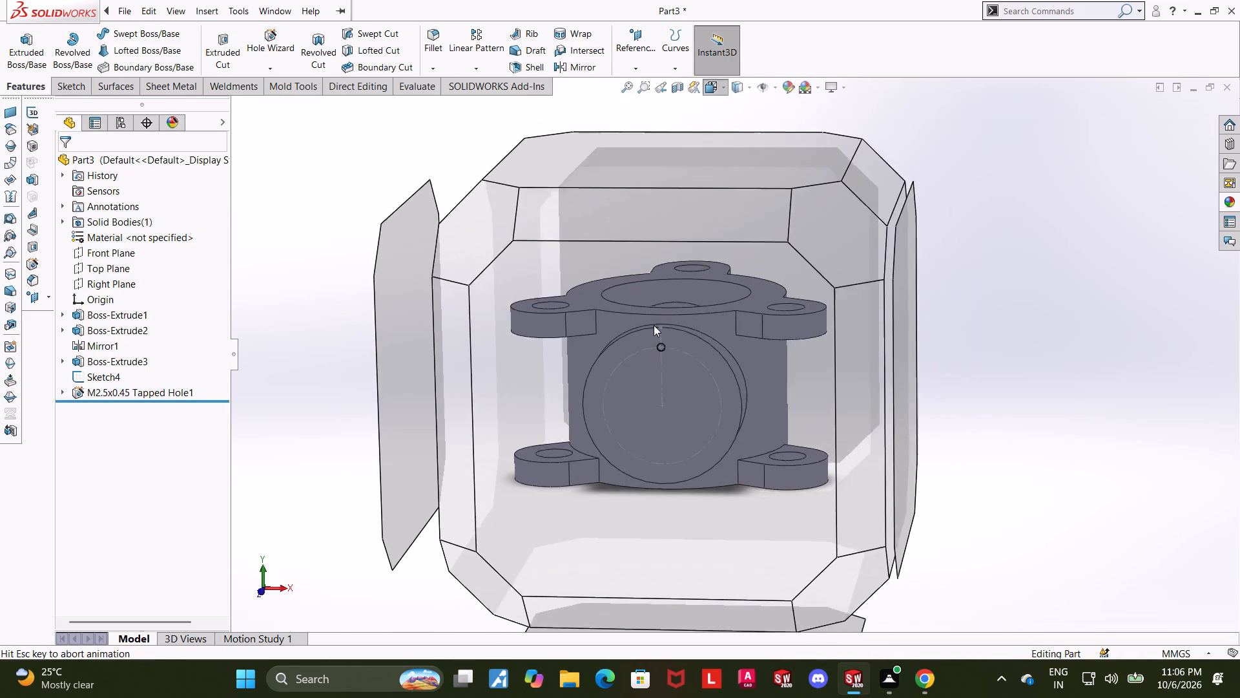
{"action": "left_click", "coordinate": [594, 460]}
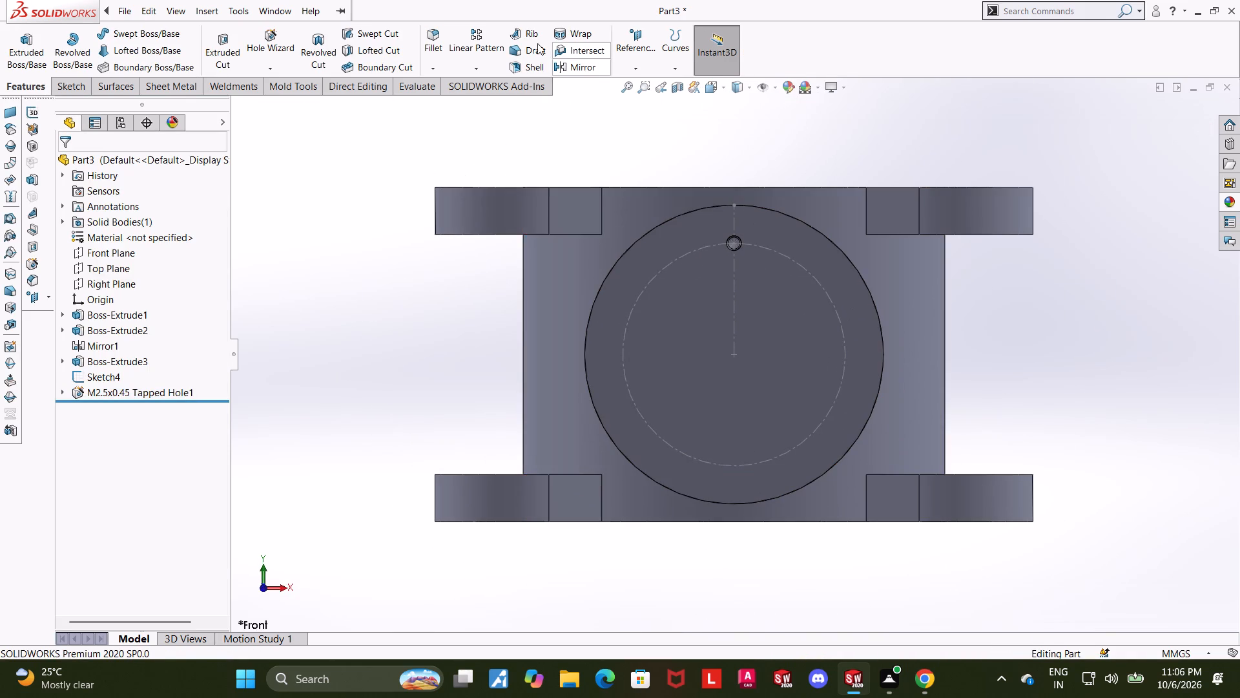
{"action": "left_click", "coordinate": [470, 69]}
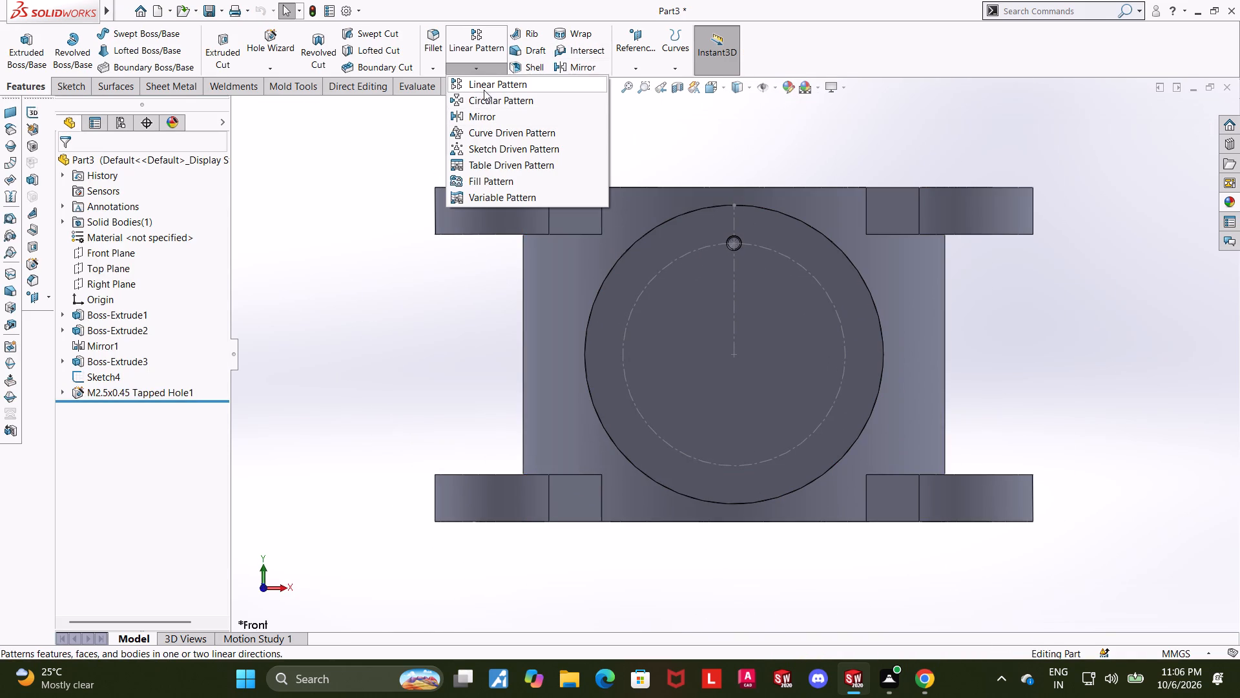
{"action": "left_click", "coordinate": [485, 96]}
{"action": "left_click", "coordinate": [761, 249]}
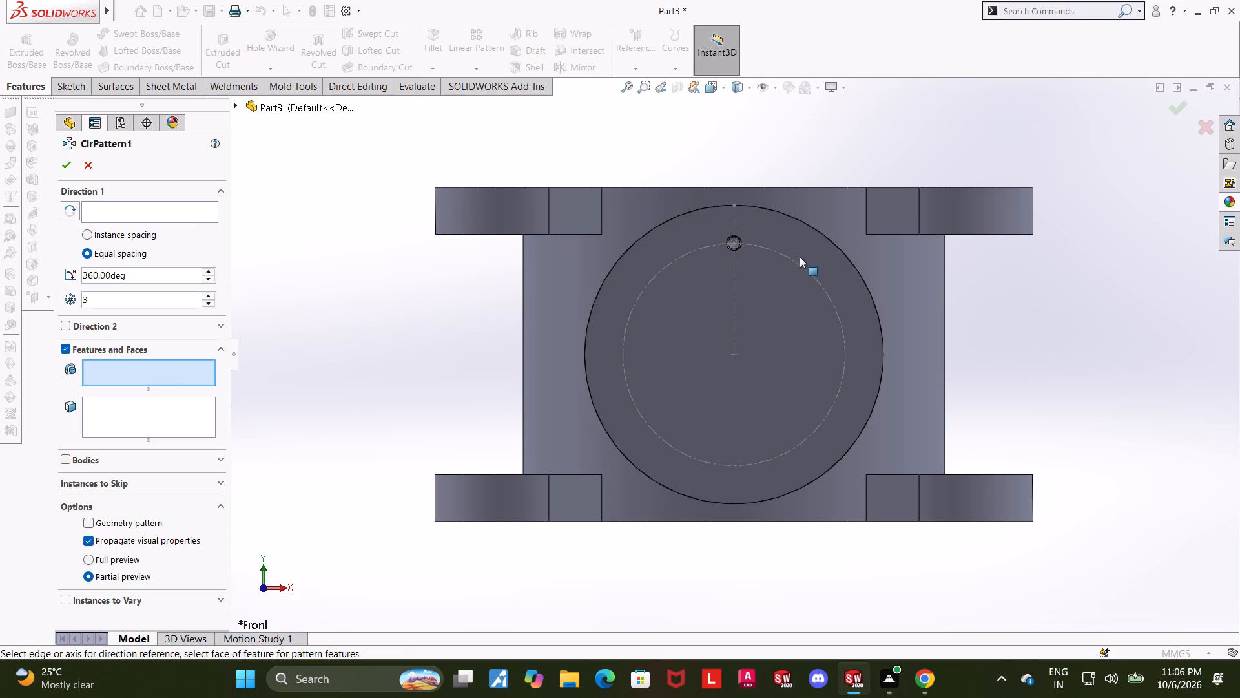
{"action": "double_click", "coordinate": [154, 216]}
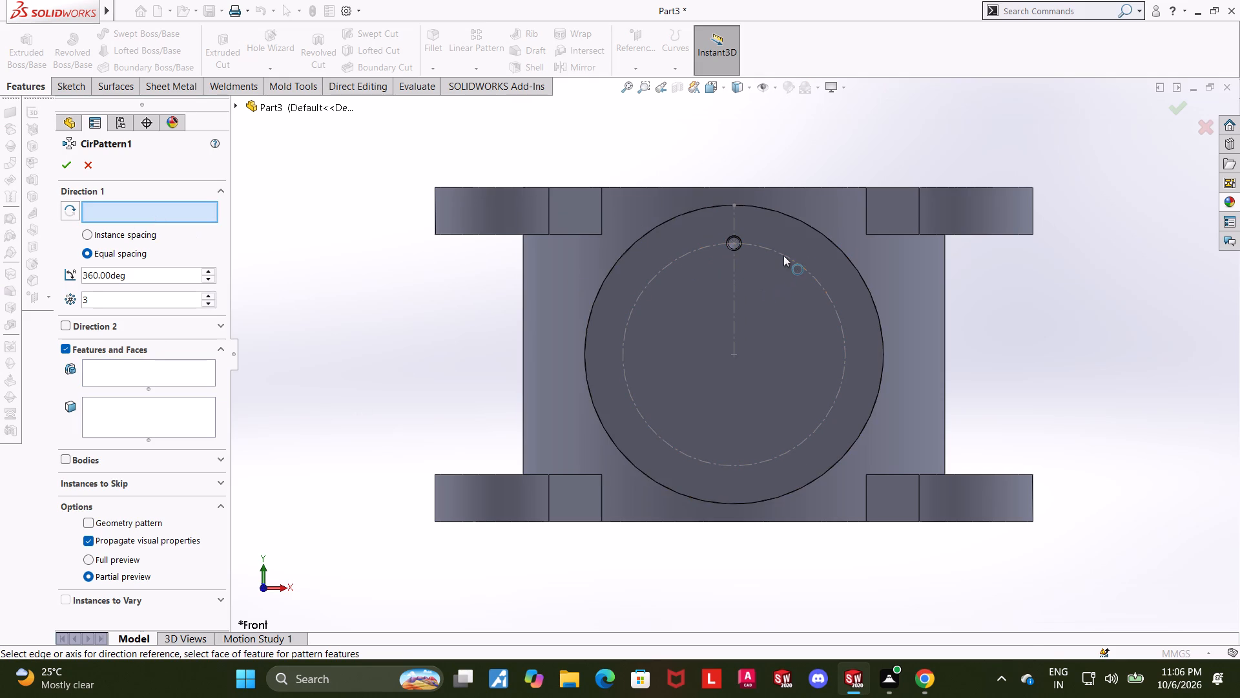
{"action": "left_click", "coordinate": [783, 255]}
{"action": "double_click", "coordinate": [796, 262]}
{"action": "left_click", "coordinate": [814, 229]}
{"action": "double_click", "coordinate": [138, 375]}
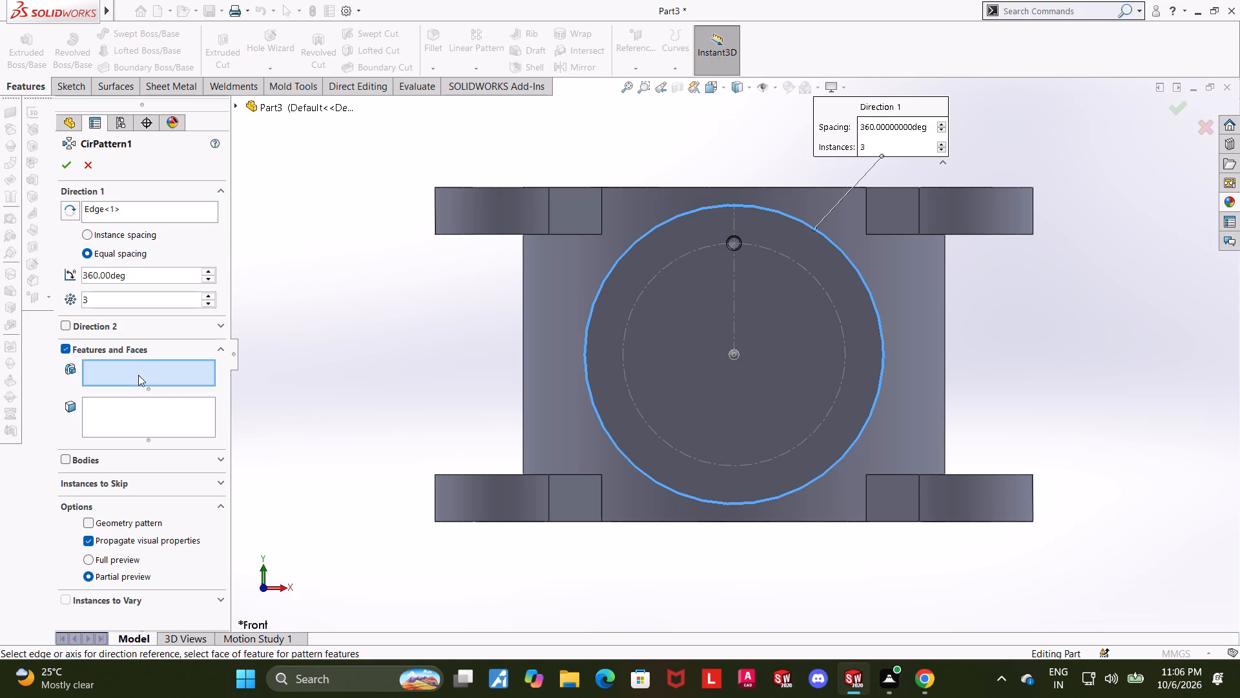
{"action": "left_click", "coordinate": [234, 104]}
{"action": "left_click", "coordinate": [311, 339]}
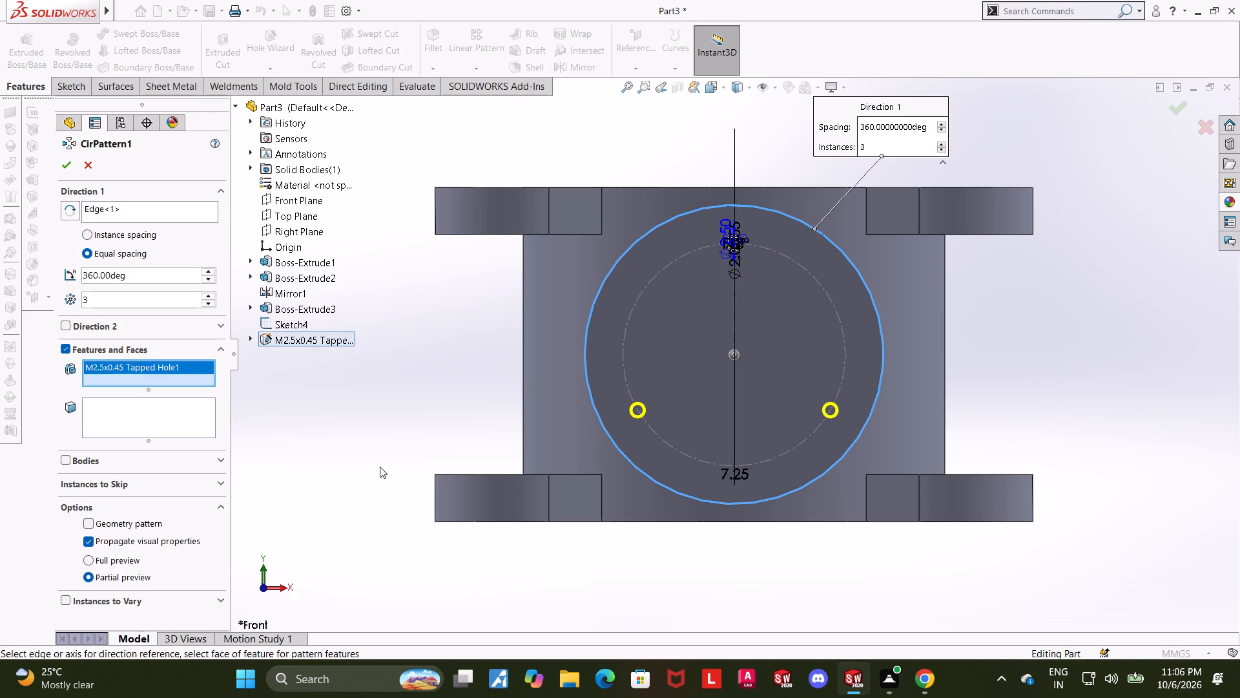
{"action": "left_click", "coordinate": [67, 163]}
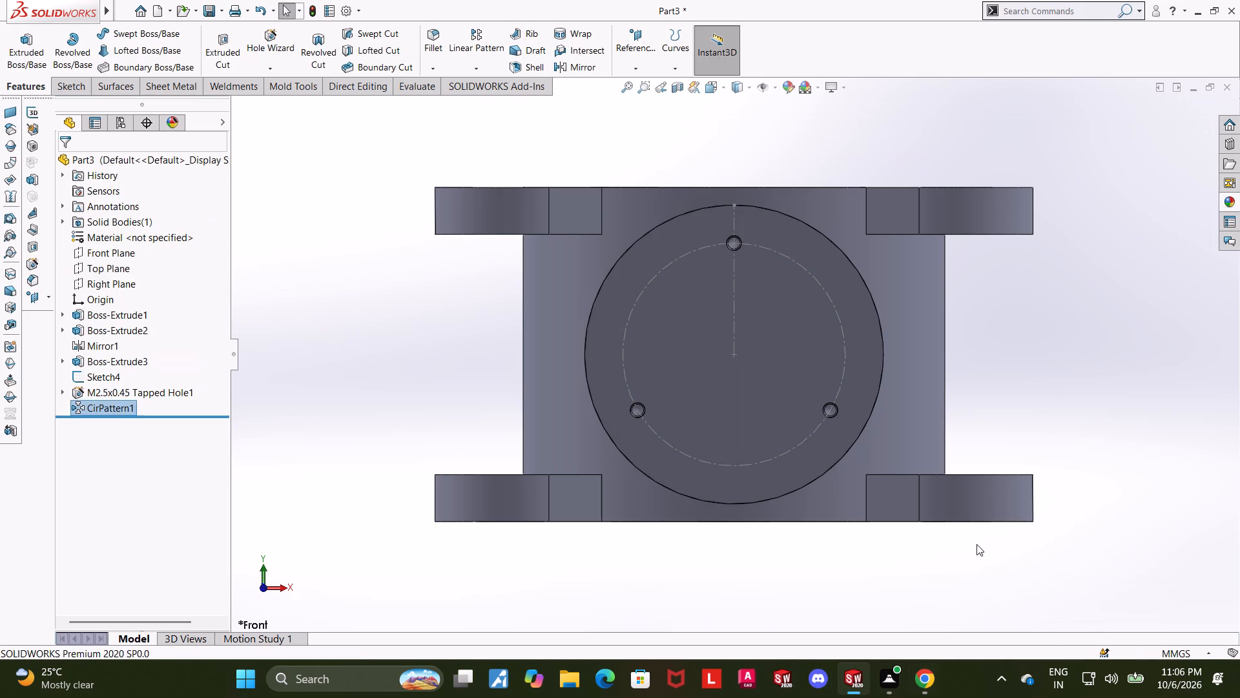
{"action": "left_click", "coordinate": [1059, 432]}
Hide the sketch containing the 38 mm construction circle on the boss's end face.
{"action": "middle_click_drag", "start_coordinate": [1075, 425], "coordinate": [1068, 431]}
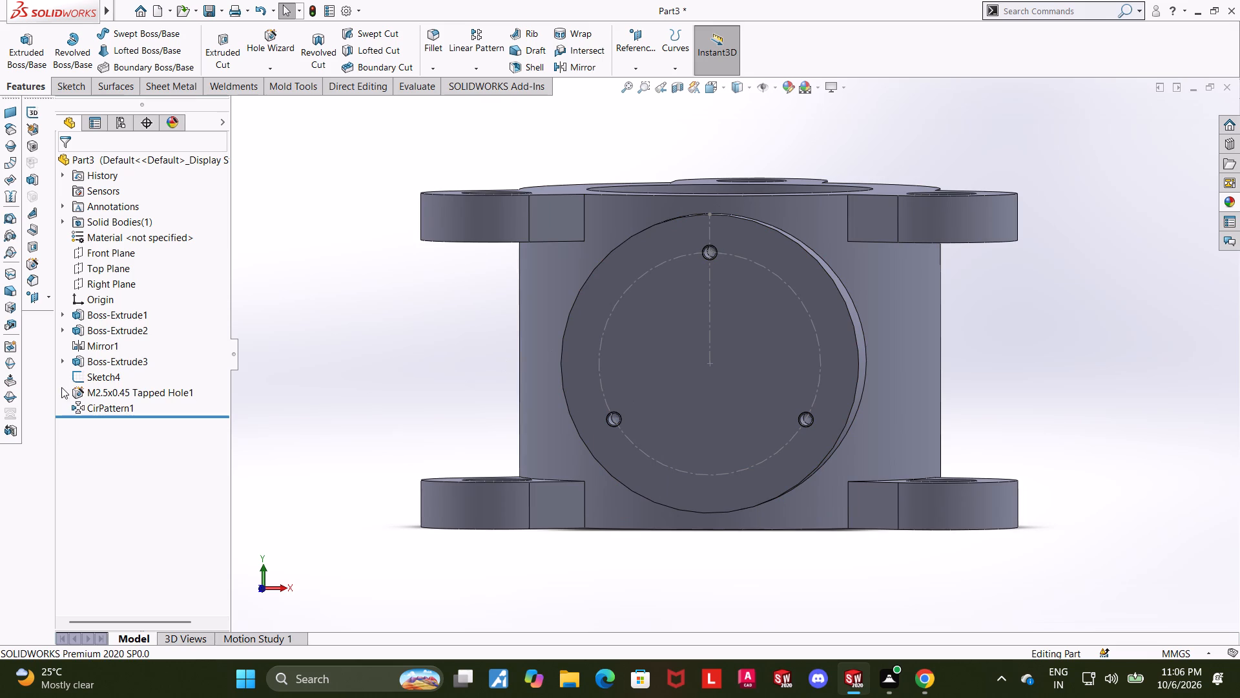
{"action": "left_click", "coordinate": [78, 379]}
{"action": "left_click", "coordinate": [90, 366]}
{"action": "left_click", "coordinate": [280, 511]}
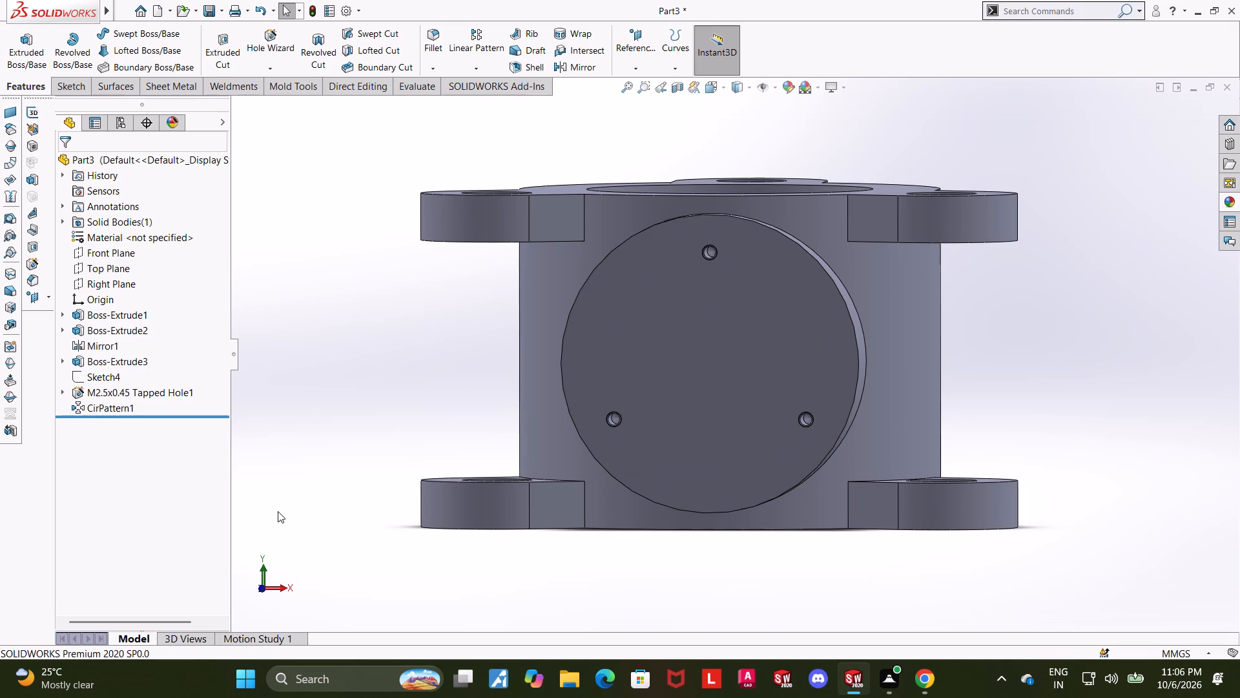
Sketch on the cylinder's upper annular face, convert the 49 mm bore edge into a circle, and exit the sketch.
{"action": "middle_click_drag", "start_coordinate": [1210, 333], "coordinate": [1201, 459]}
{"action": "left_click", "coordinate": [874, 202]}
{"action": "left_click", "coordinate": [924, 165]}
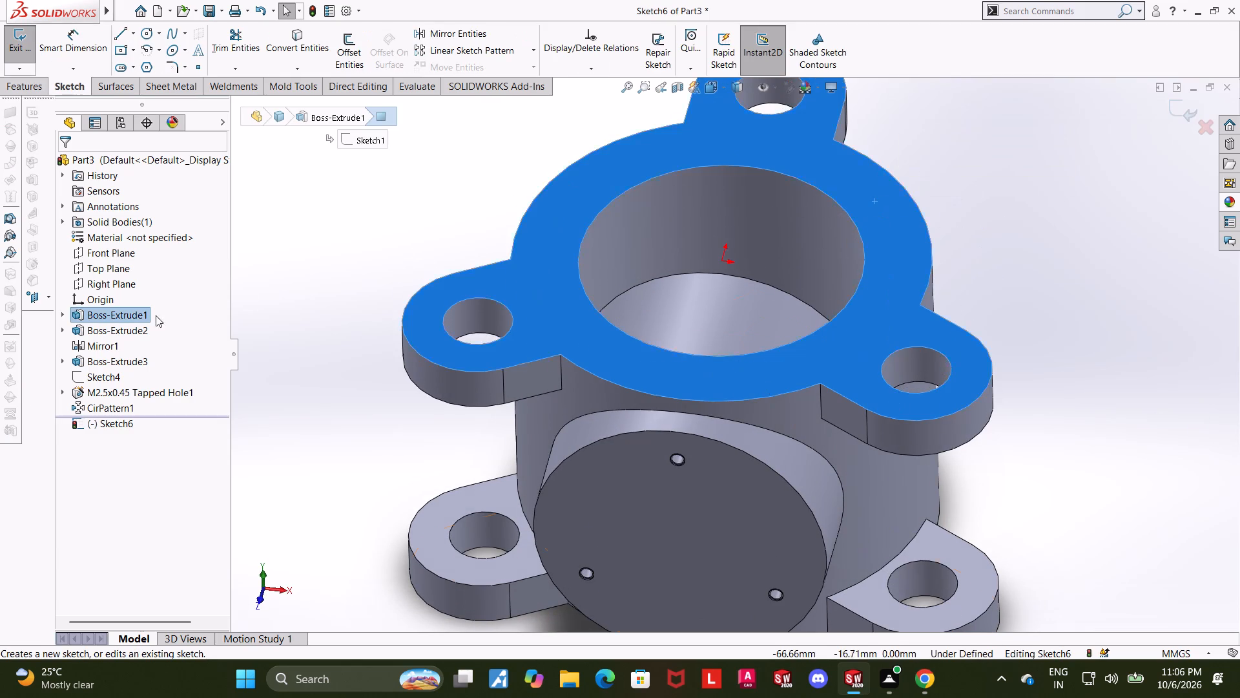
{"action": "left_click", "coordinate": [88, 427]}
{"action": "left_click", "coordinate": [117, 410]}
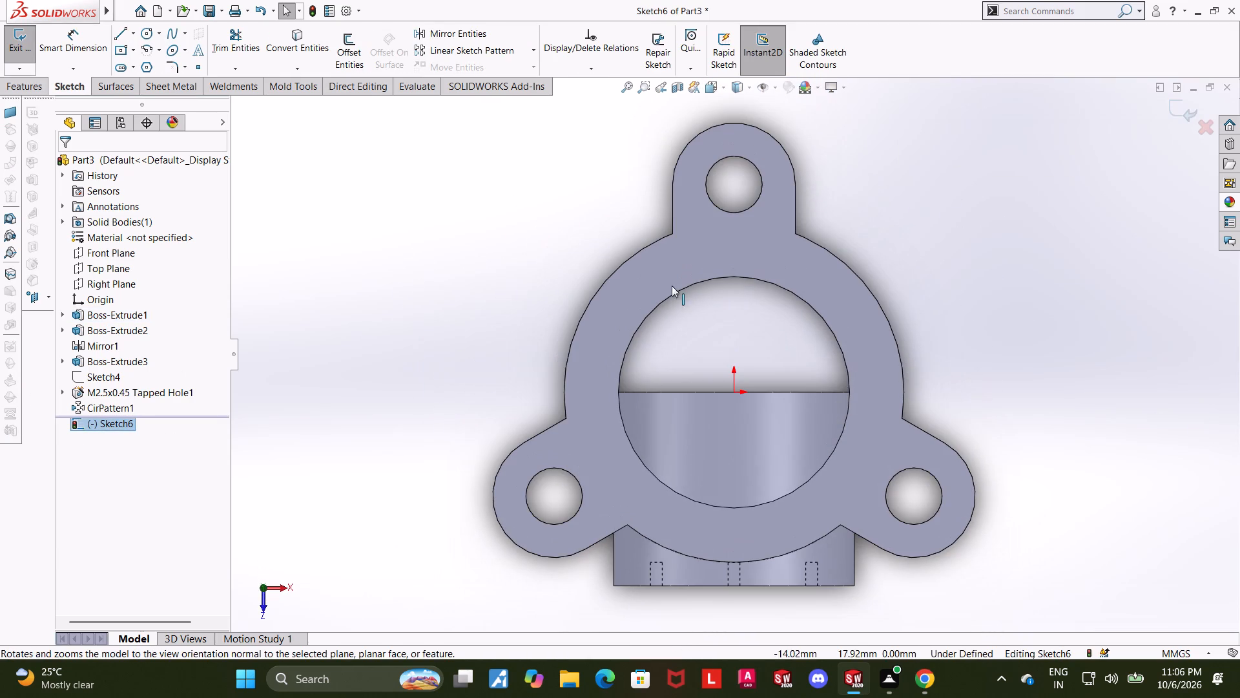
{"action": "left_click", "coordinate": [295, 45]}
{"action": "left_click", "coordinate": [746, 279]}
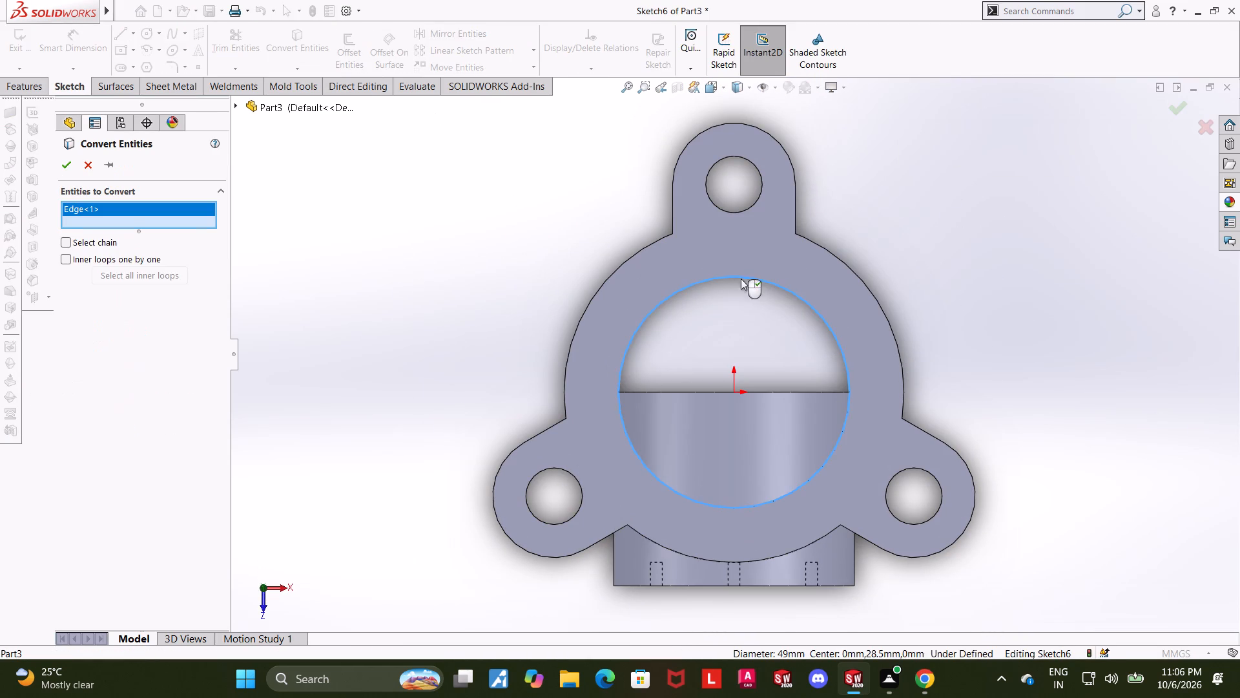
{"action": "left_click", "coordinate": [72, 168]}
{"action": "left_click", "coordinate": [315, 253]}
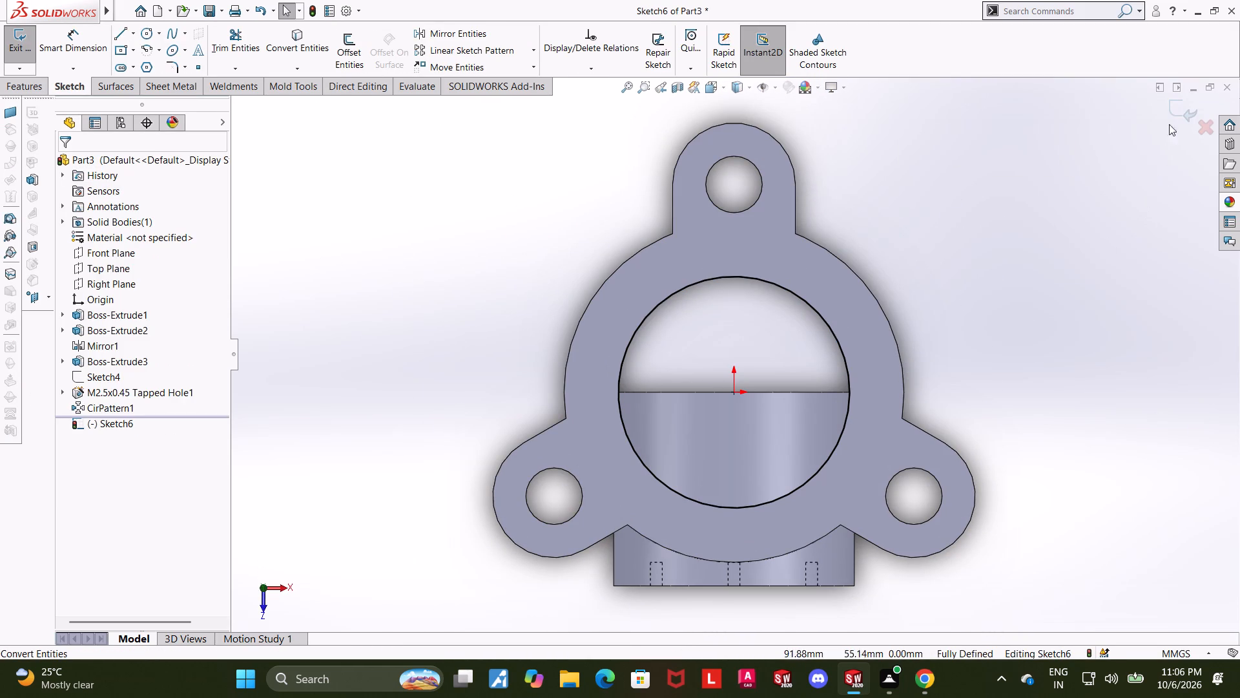
{"action": "left_click", "coordinate": [1171, 114]}
Cut-extrude the converted bore circle with the Through All end condition to clear the cylinder's interior.
{"action": "left_click", "coordinate": [240, 61]}
{"action": "scroll", "coordinate": [260, 198], "scroll_direction": "up", "scroll_amount": 1}
{"action": "middle_click_drag", "start_coordinate": [260, 198], "coordinate": [320, 204]}
{"action": "left_click", "coordinate": [116, 204]}
{"action": "left_click", "coordinate": [495, 213]}
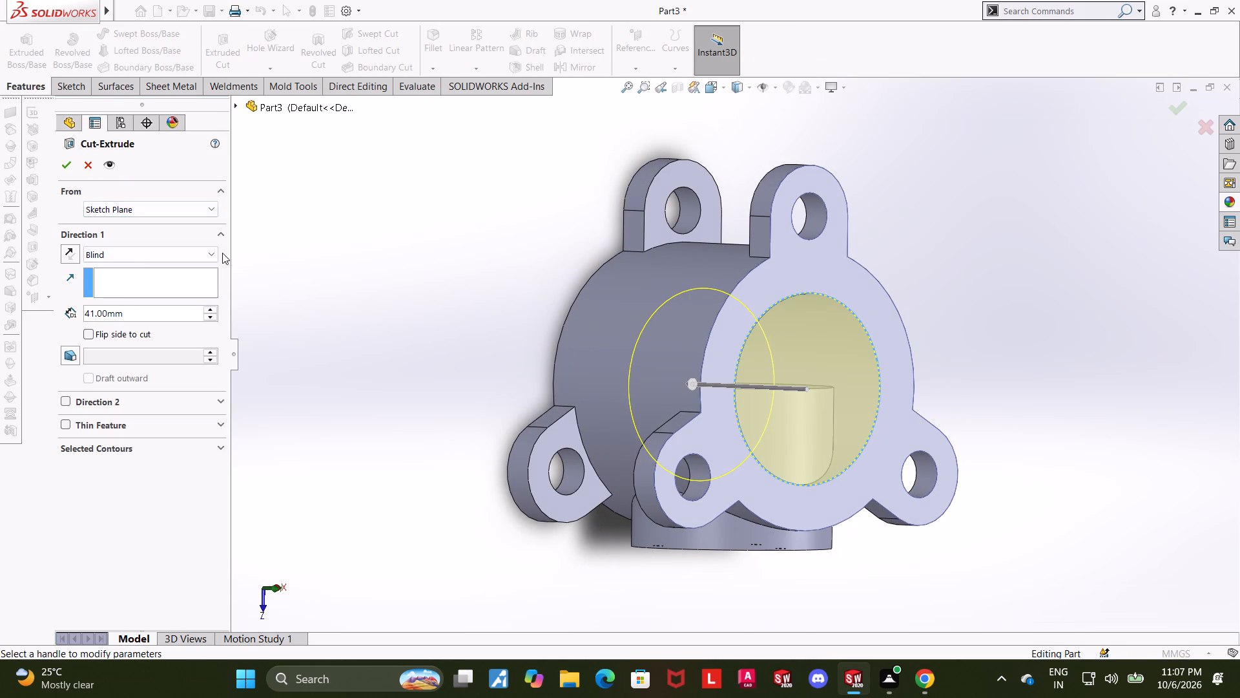
{"action": "left_click", "coordinate": [139, 259]}
{"action": "left_click", "coordinate": [139, 282]}
{"action": "left_click", "coordinate": [68, 165]}
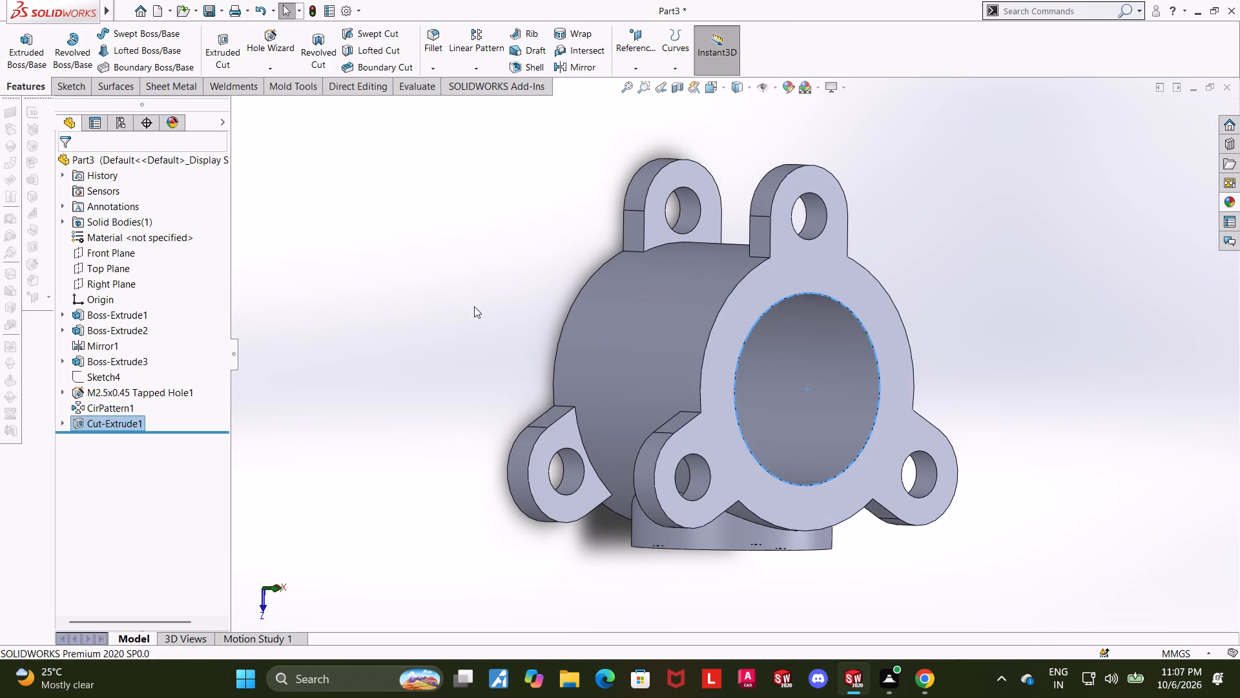
{"action": "left_click", "coordinate": [474, 306]}
Start a sketch on the side boss's end face and draw an origin-centred circle about 25 mm in diameter.
{"action": "middle_click_drag", "start_coordinate": [1063, 359], "coordinate": [1026, 282]}
{"action": "middle_click_drag", "start_coordinate": [1066, 417], "coordinate": [1038, 312]}
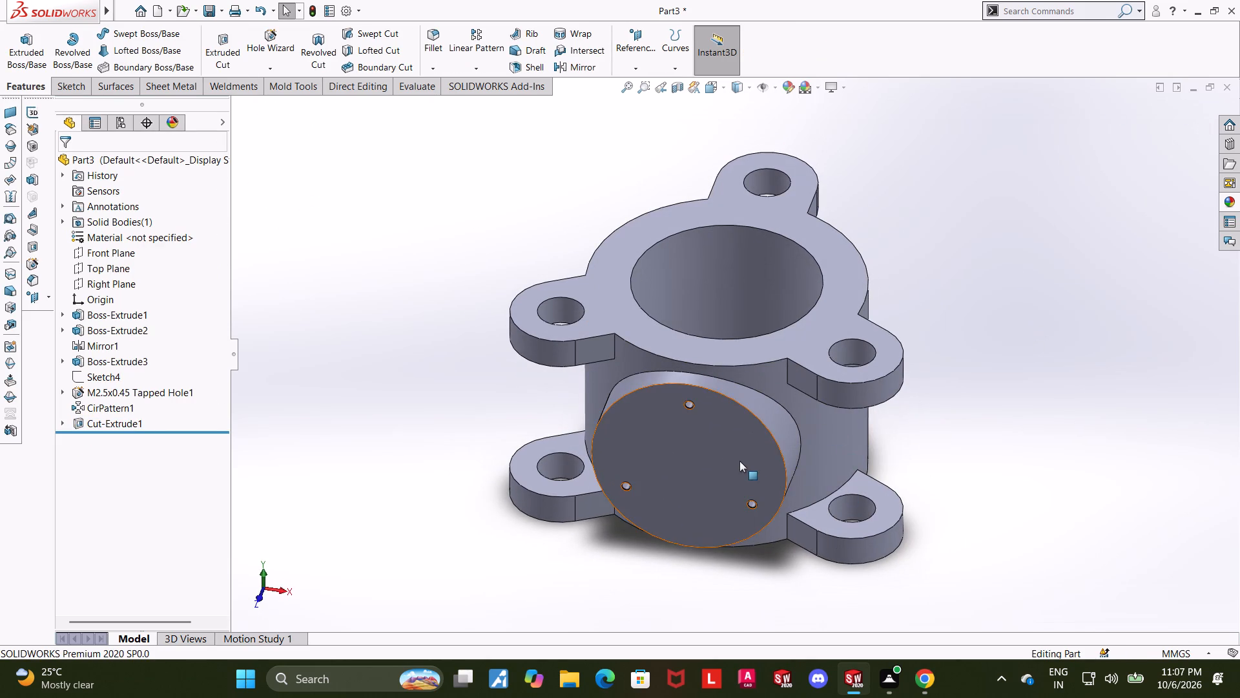
{"action": "left_click", "coordinate": [739, 461]}
{"action": "left_click", "coordinate": [793, 427]}
{"action": "left_click", "coordinate": [122, 442]}
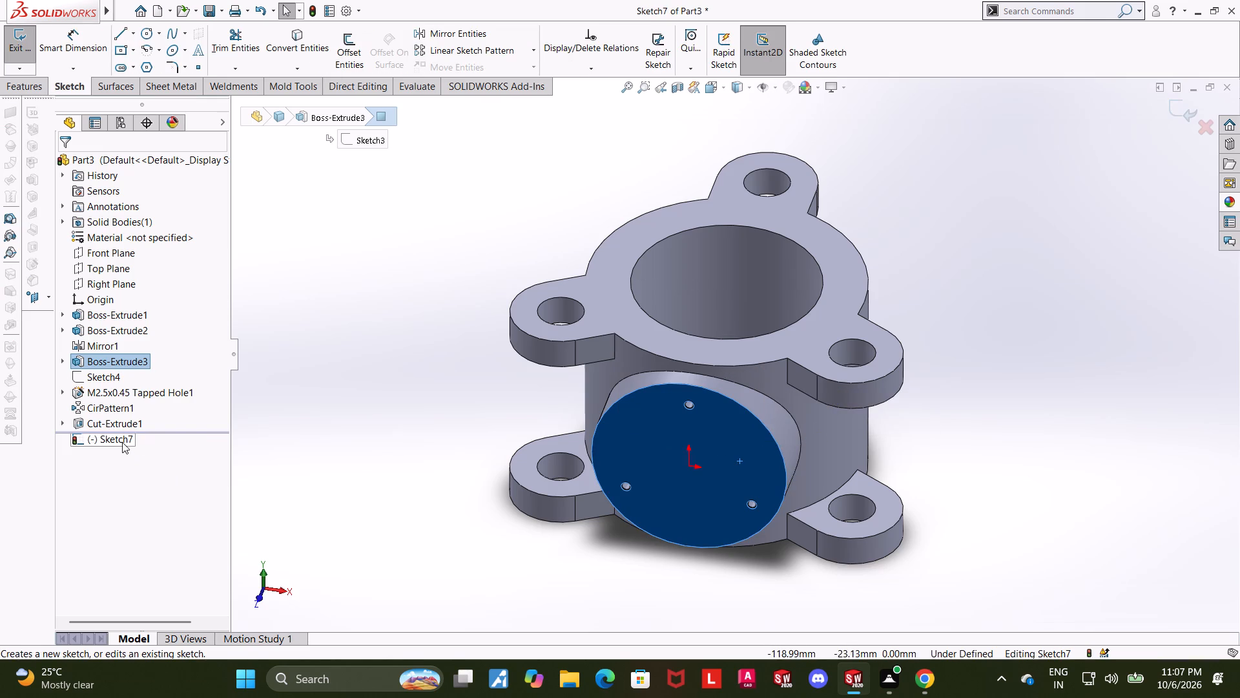
{"action": "left_click", "coordinate": [156, 426]}
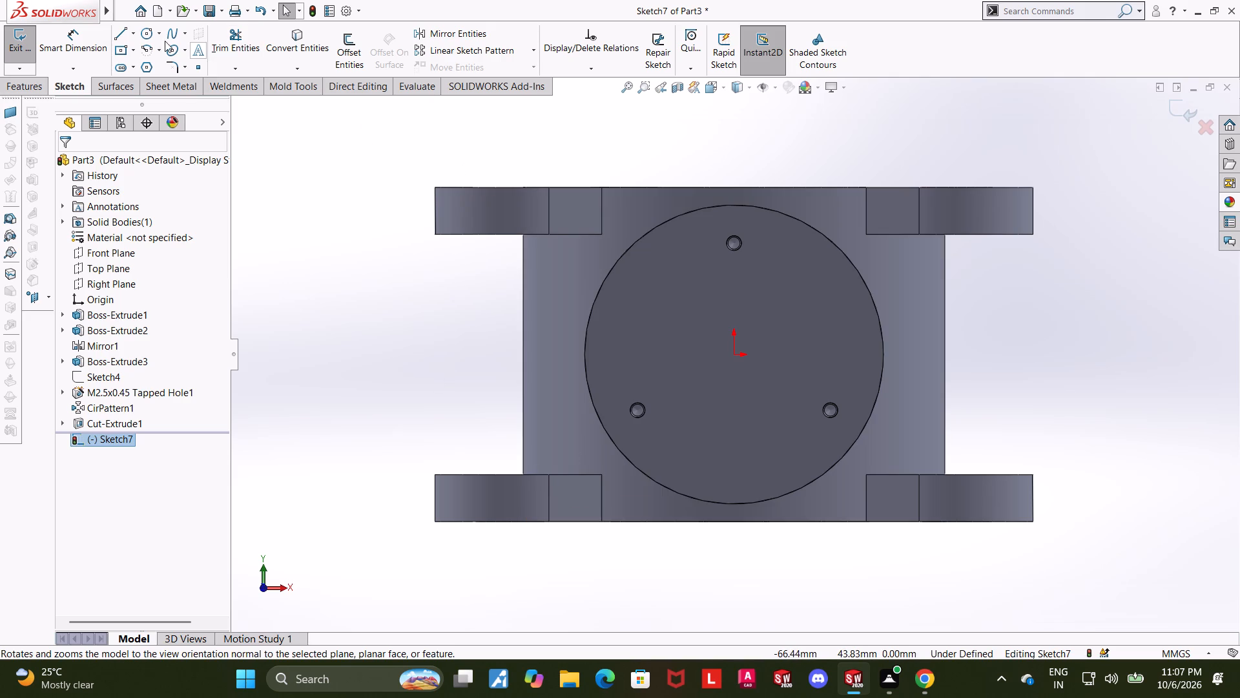
{"action": "left_click", "coordinate": [147, 35]}
{"action": "left_click", "coordinate": [736, 357]}
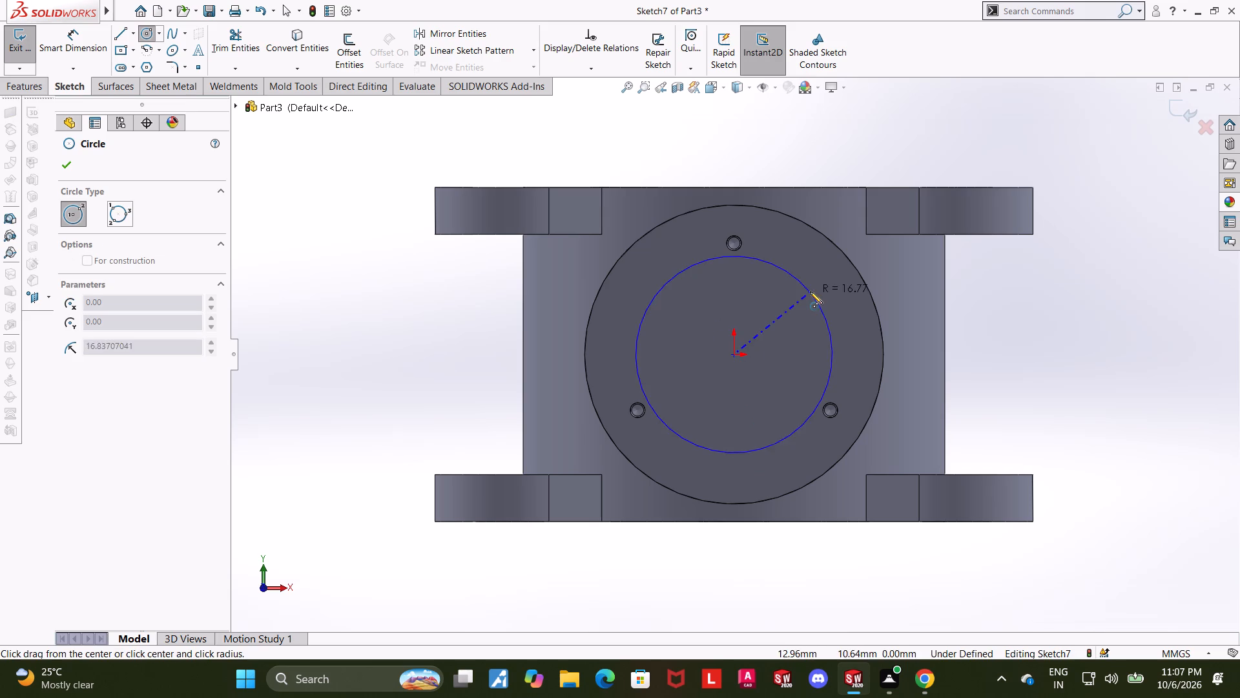
{"action": "left_click", "coordinate": [790, 308]}
{"action": "key", "text": "Escape"}
{"action": "key", "text": "Escape"}
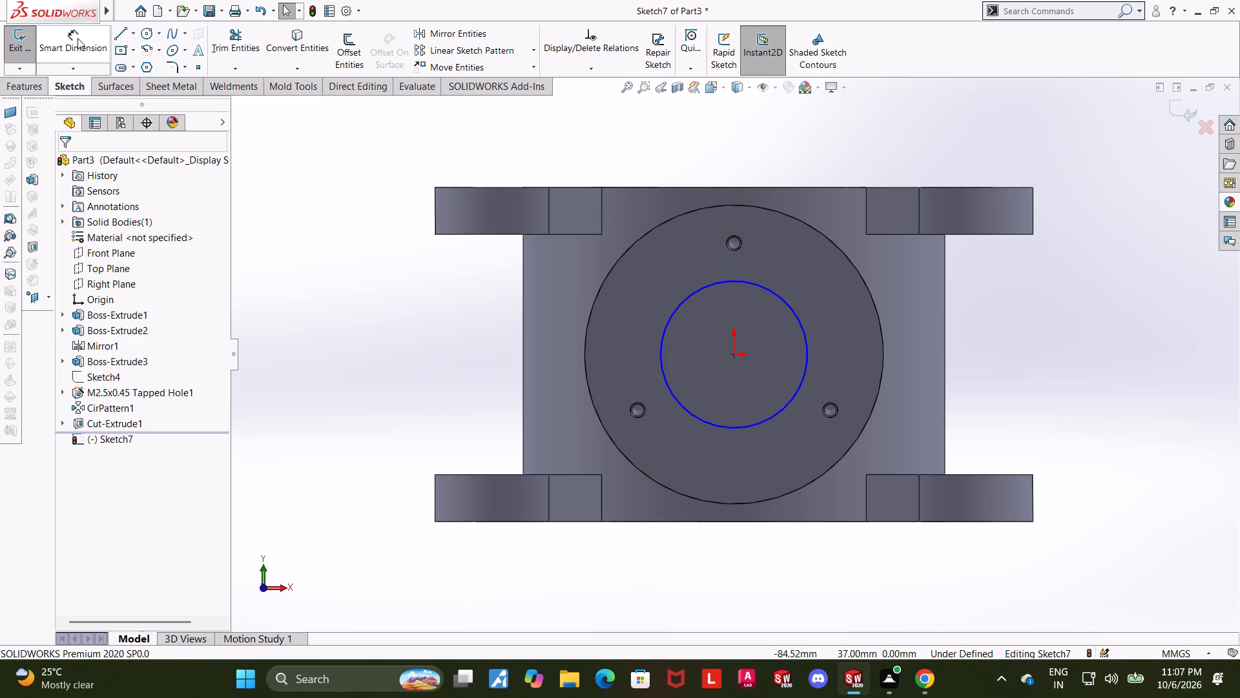
Dimension the boss-face circle's diameter as 22 mm and exit the sketch.
{"action": "left_click", "coordinate": [77, 38]}
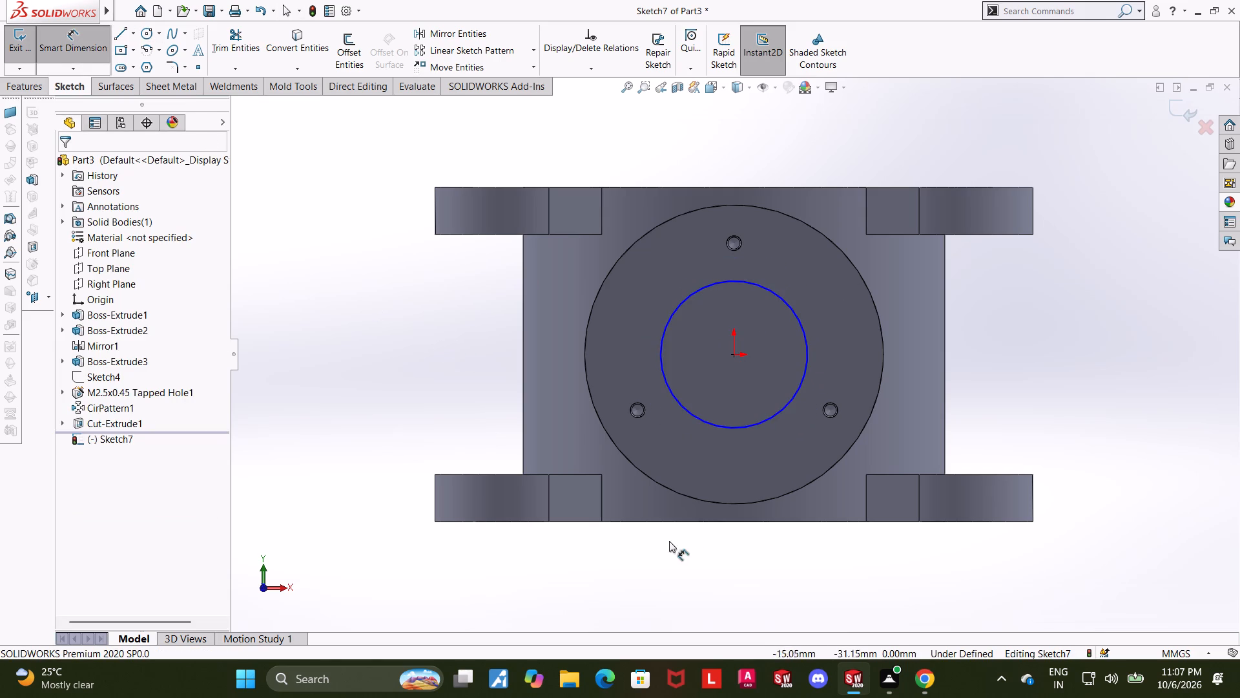
{"action": "left_click", "coordinate": [669, 390]}
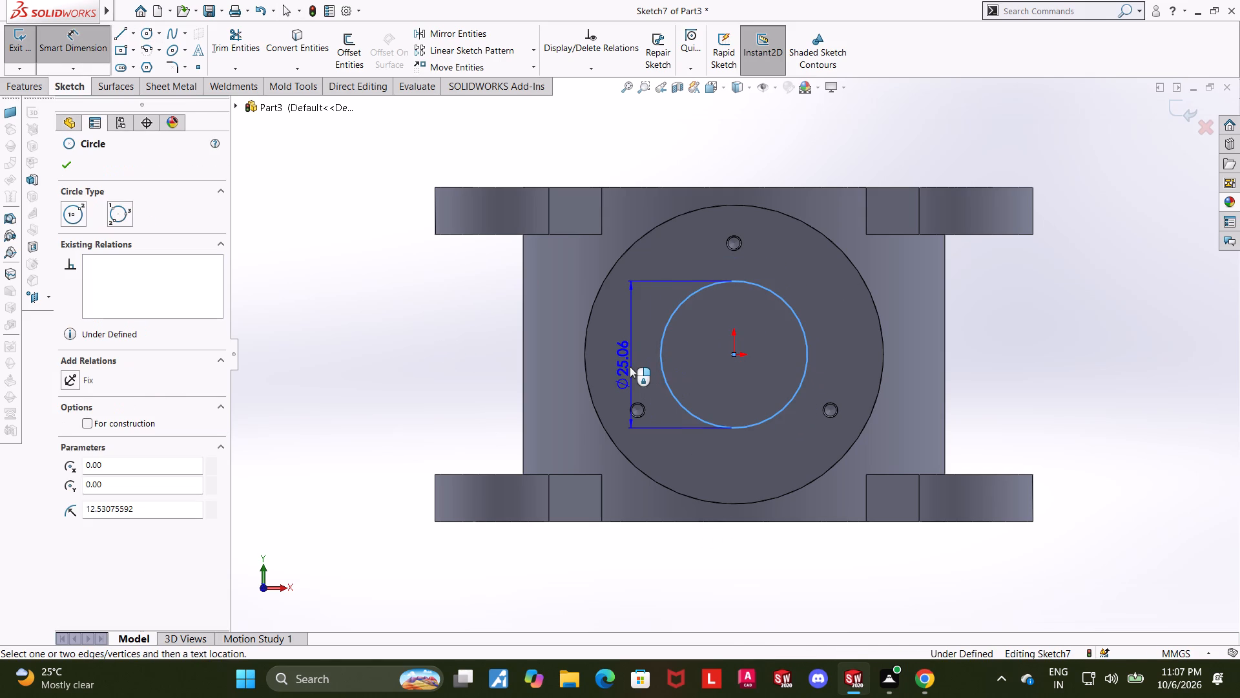
{"action": "left_click", "coordinate": [630, 366]}
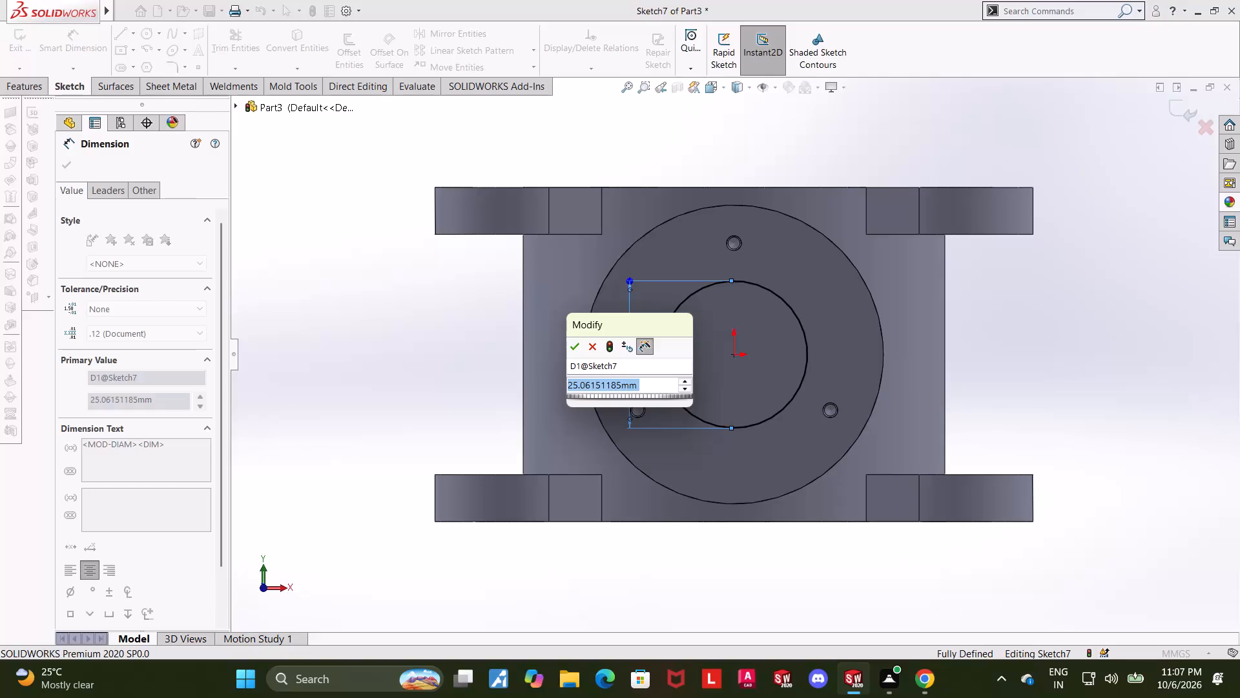
{"action": "key", "text": "3"}
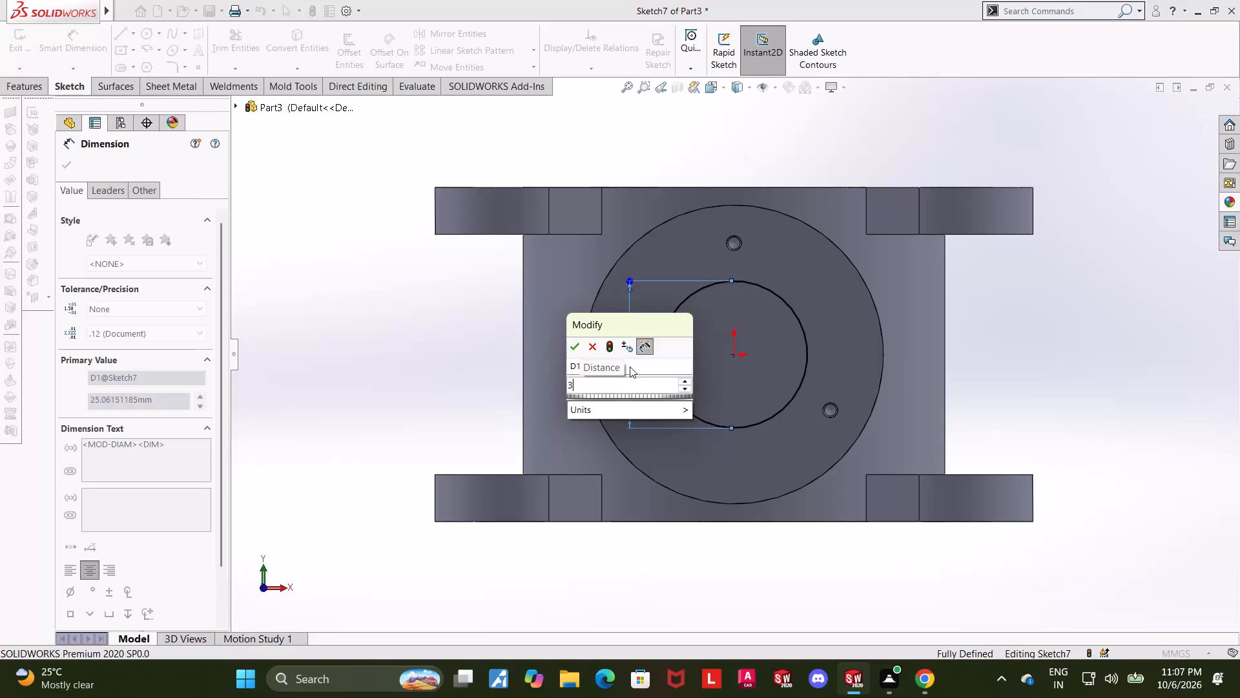
{"action": "key", "text": "BackSpace"}
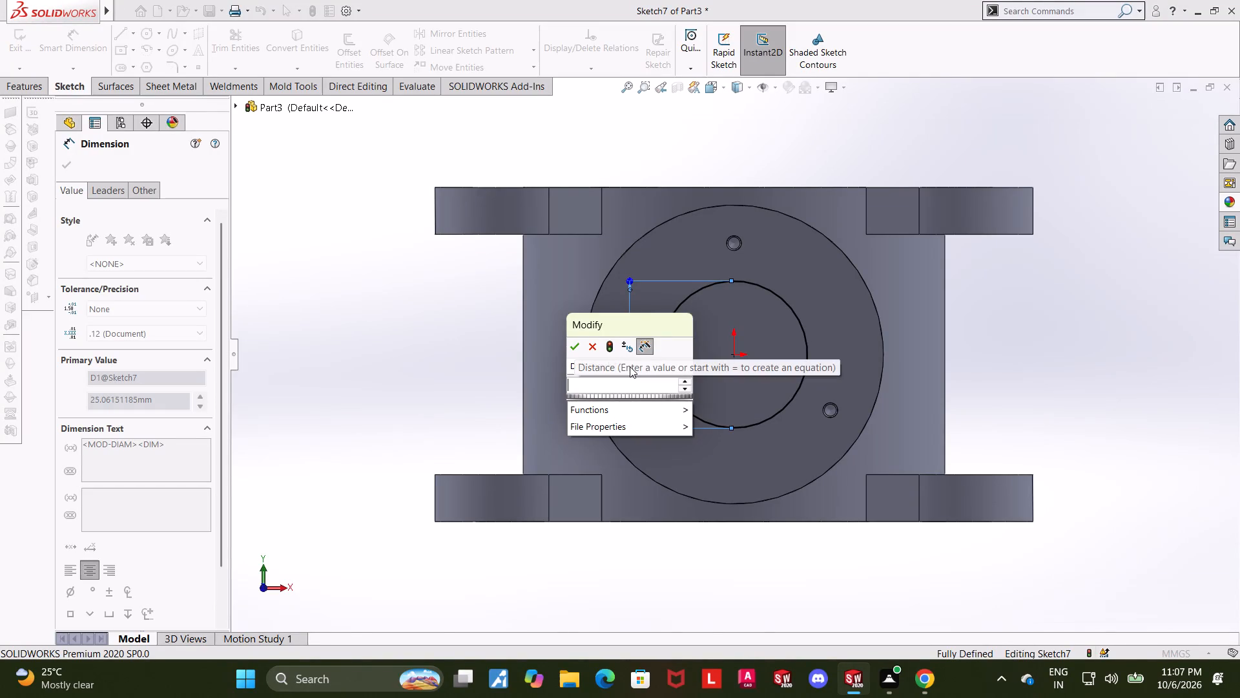
{"action": "type", "text": "22"}
{"action": "key", "text": "Return"}
{"action": "key", "text": "Escape"}
{"action": "key", "text": "Escape"}
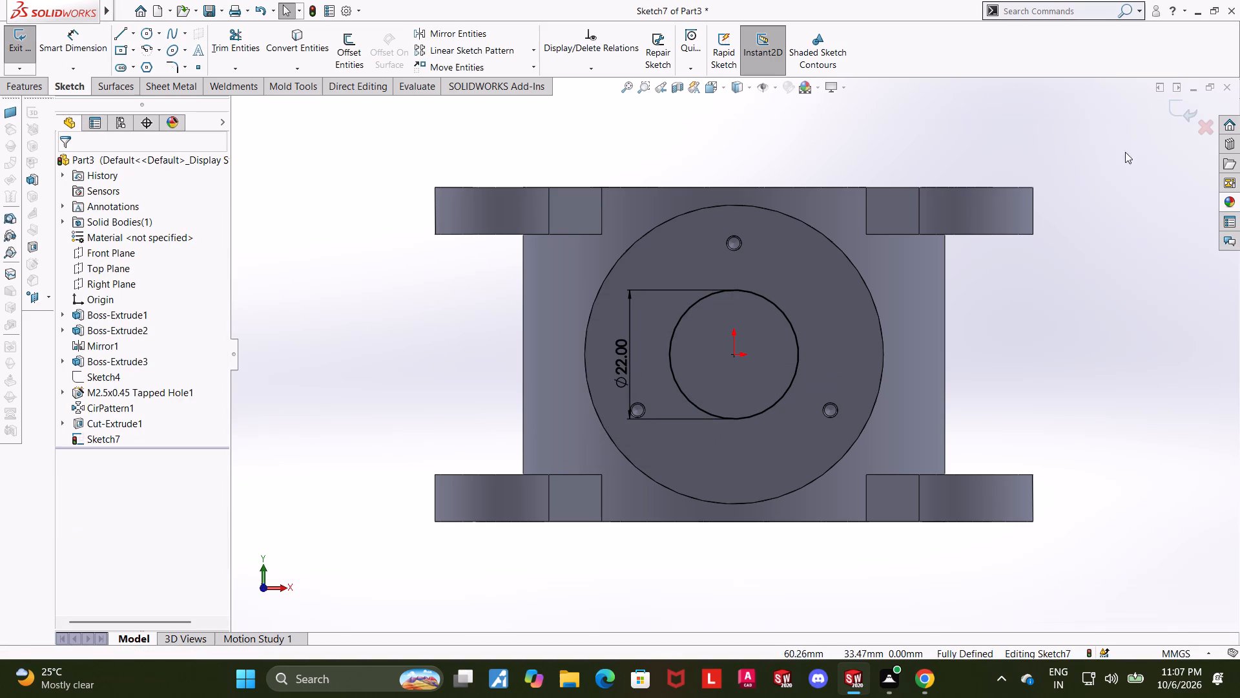
{"action": "left_click", "coordinate": [1175, 115]}
Cut-extrude the 22 mm circle from the boss's end face with the Up To Next end condition.
{"action": "scroll", "coordinate": [1141, 339], "scroll_direction": "up", "scroll_amount": 1}
{"action": "middle_click_drag", "start_coordinate": [1138, 340], "coordinate": [1102, 461]}
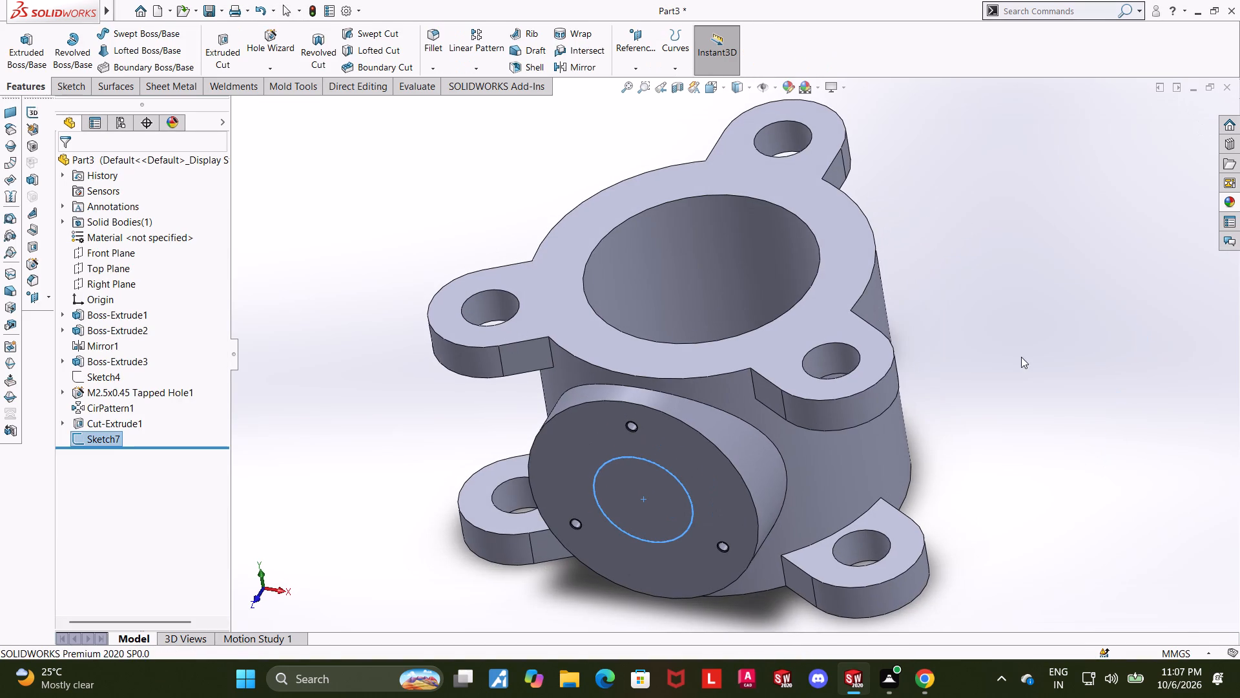
{"action": "left_click", "coordinate": [228, 37]}
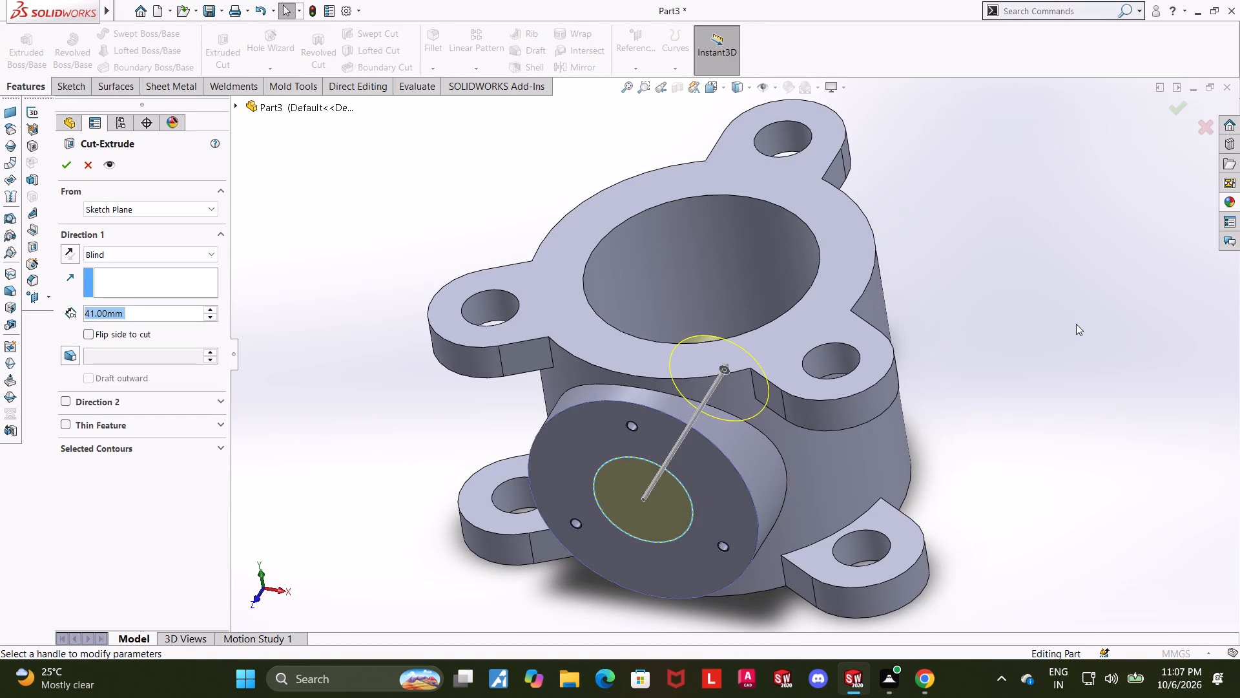
{"action": "middle_click_drag", "start_coordinate": [1076, 324], "coordinate": [1048, 457]}
{"action": "left_click", "coordinate": [118, 257]}
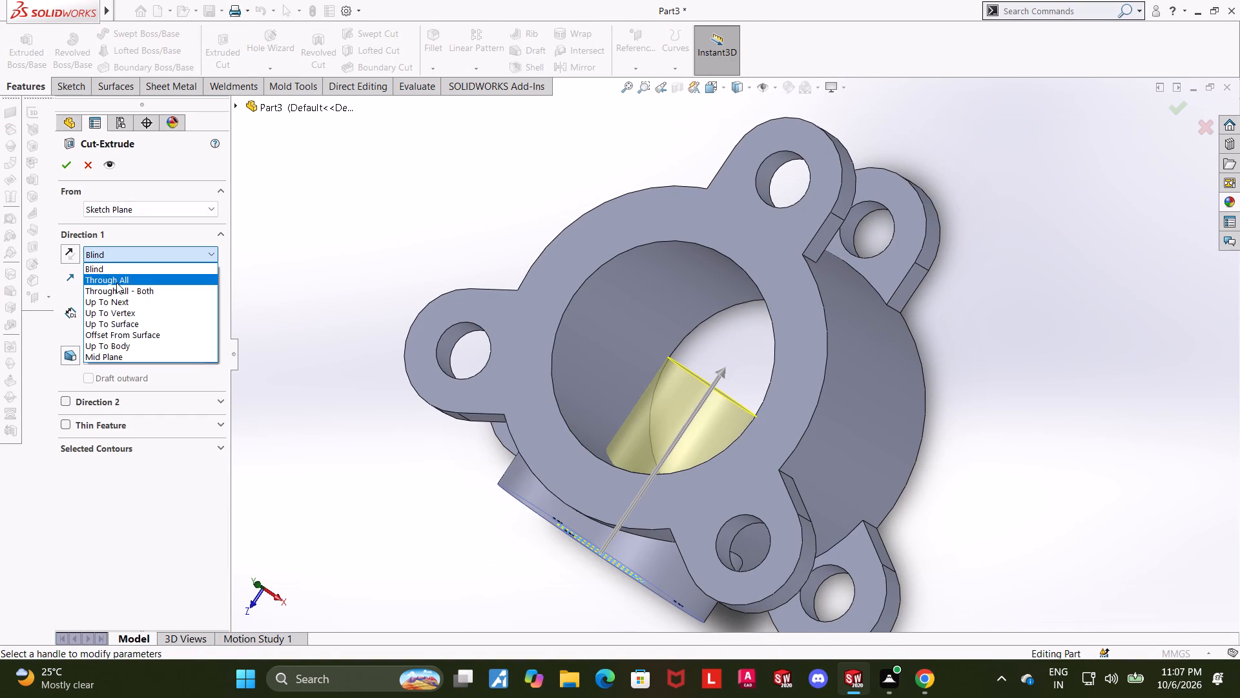
{"action": "left_click", "coordinate": [120, 301]}
{"action": "left_click", "coordinate": [70, 169]}
{"action": "left_click", "coordinate": [949, 456]}
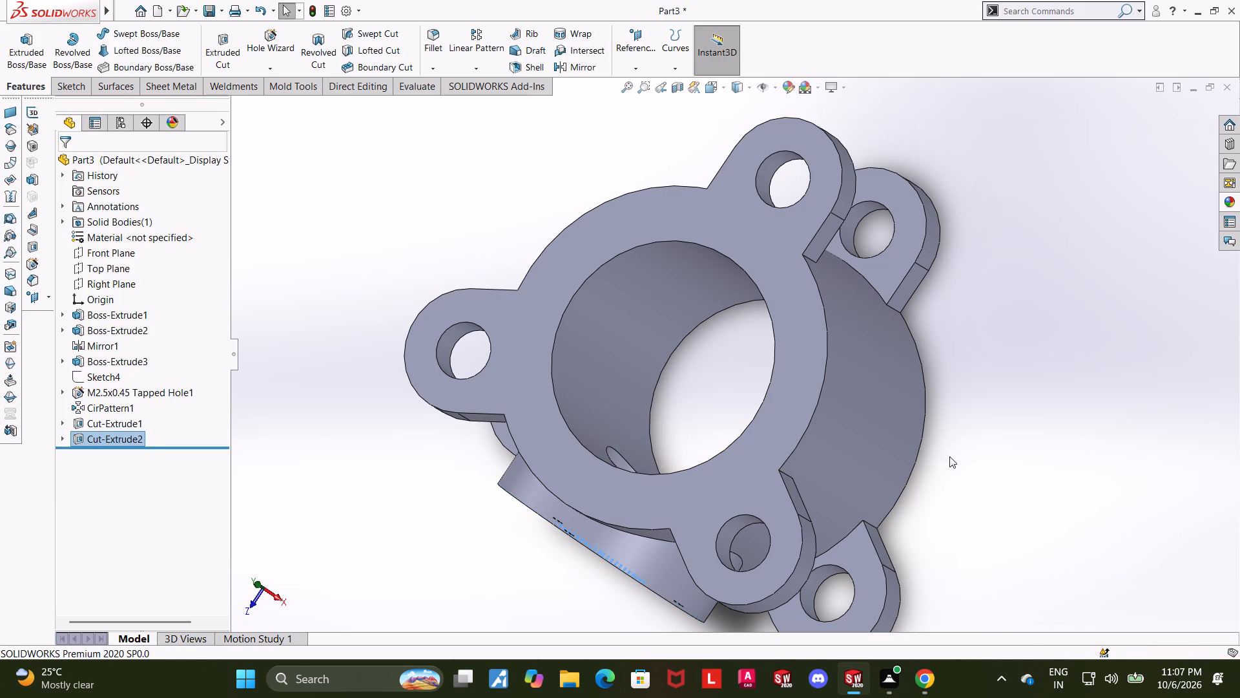
Examine the part from several angles, checking the side boss's bore and the cylinder's outer wall.
{"action": "scroll", "coordinate": [991, 453], "scroll_direction": "up", "scroll_amount": 2}
{"action": "middle_click_drag", "start_coordinate": [1014, 392], "coordinate": [1042, 294]}
{"action": "scroll", "coordinate": [1036, 318], "scroll_direction": "up", "scroll_amount": 1}
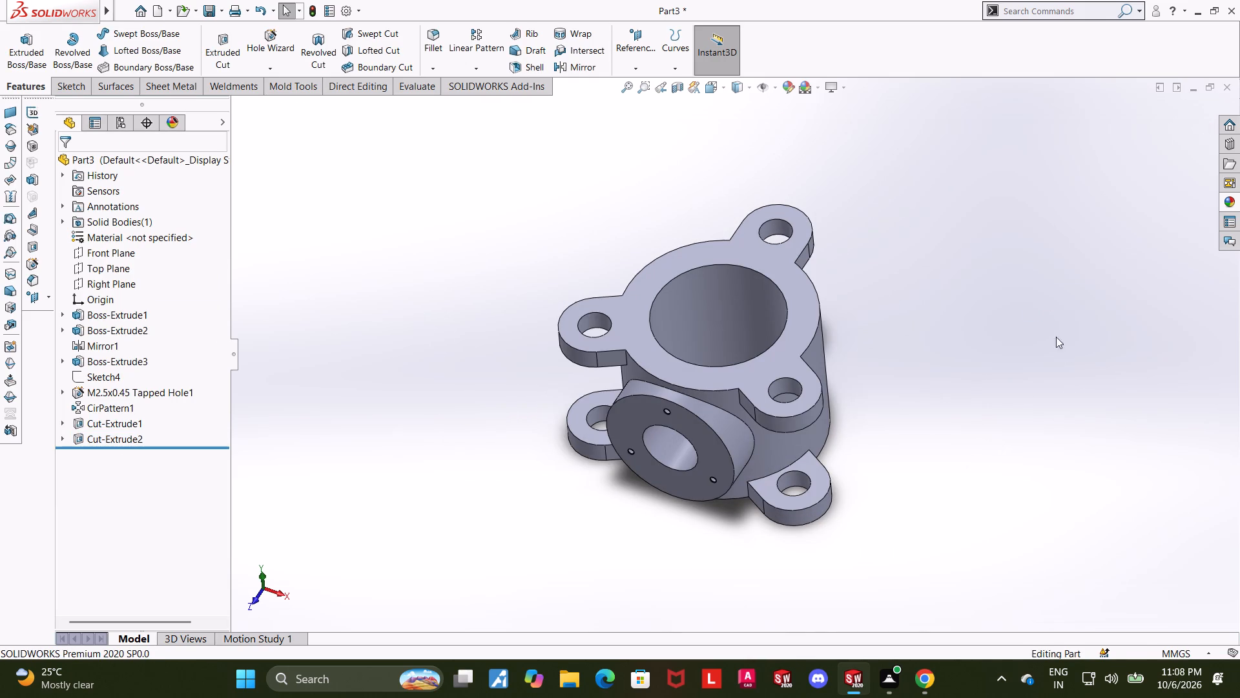
{"action": "scroll", "coordinate": [1025, 340], "scroll_direction": "up", "scroll_amount": 2}
{"action": "middle_click_drag", "start_coordinate": [883, 386], "coordinate": [891, 343]}
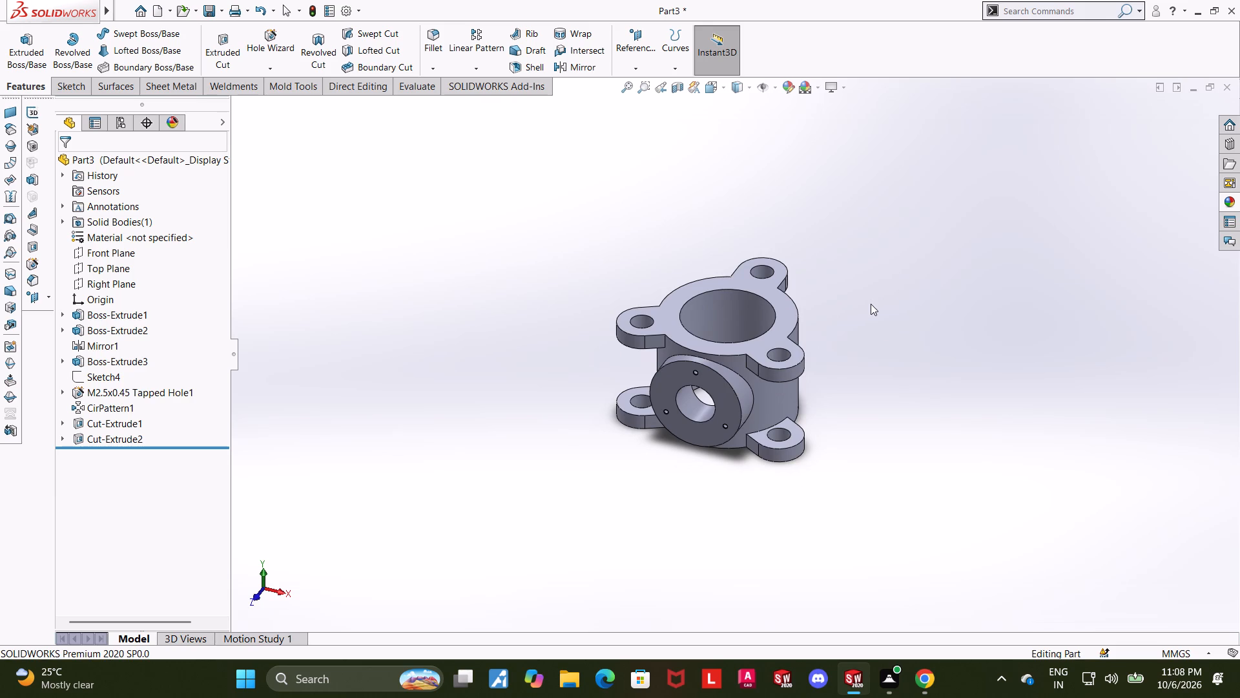
{"action": "middle_click_drag", "start_coordinate": [871, 304], "coordinate": [871, 271]}
{"action": "middle_click_drag", "start_coordinate": [902, 273], "coordinate": [861, 195]}
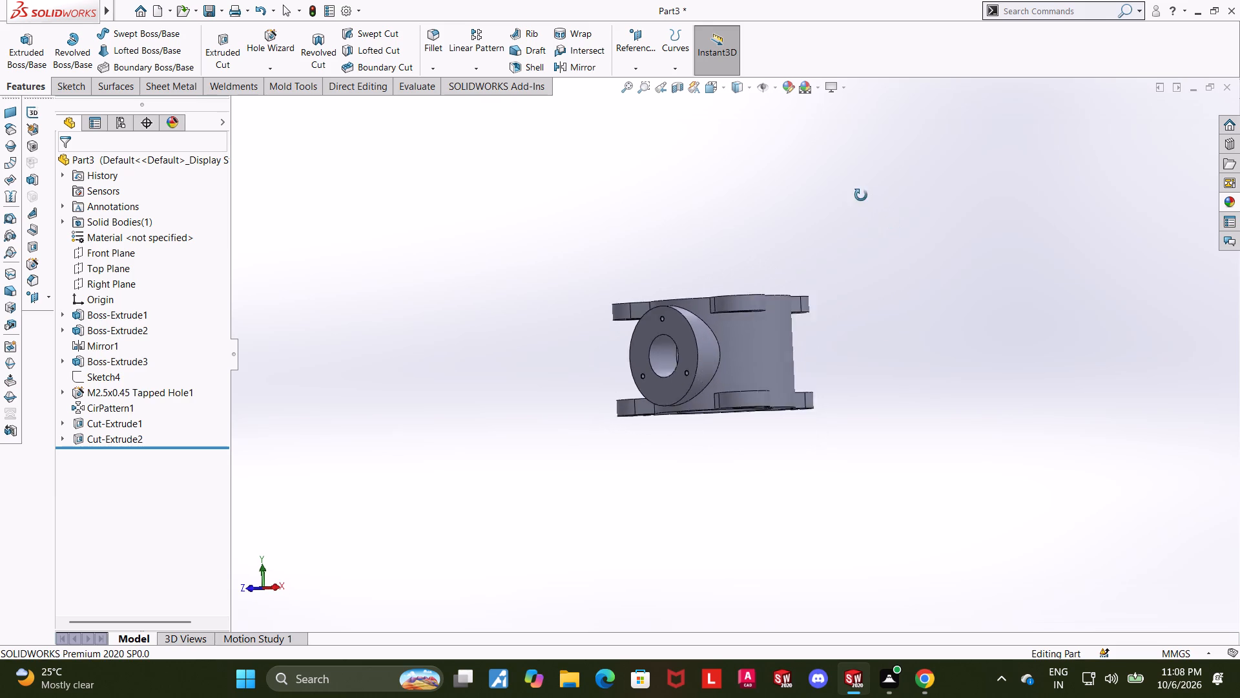
{"action": "middle_click_drag", "start_coordinate": [861, 195], "coordinate": [842, 210]}
{"action": "scroll", "coordinate": [849, 261], "scroll_direction": "up", "scroll_amount": 1}
{"action": "middle_click_drag", "start_coordinate": [853, 270], "coordinate": [834, 303]}
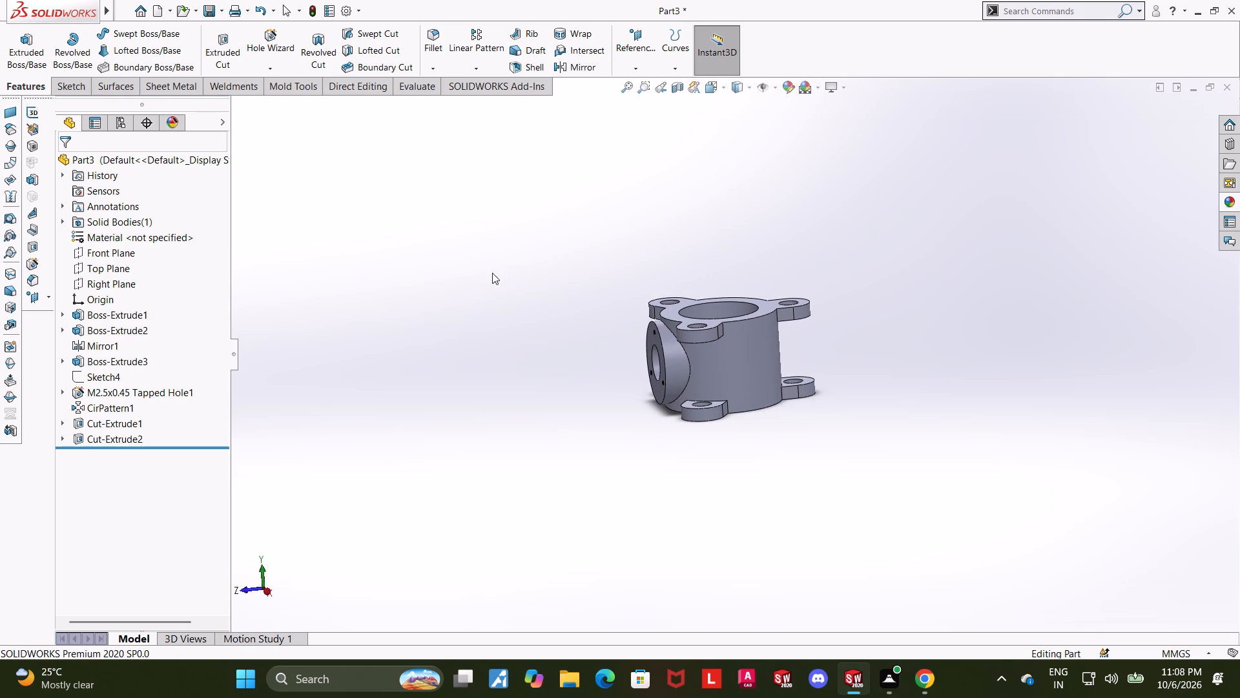
Define a reference plane offset from the Front Plane, flipped to the side away from the boss.
{"action": "left_click", "coordinate": [81, 251]}
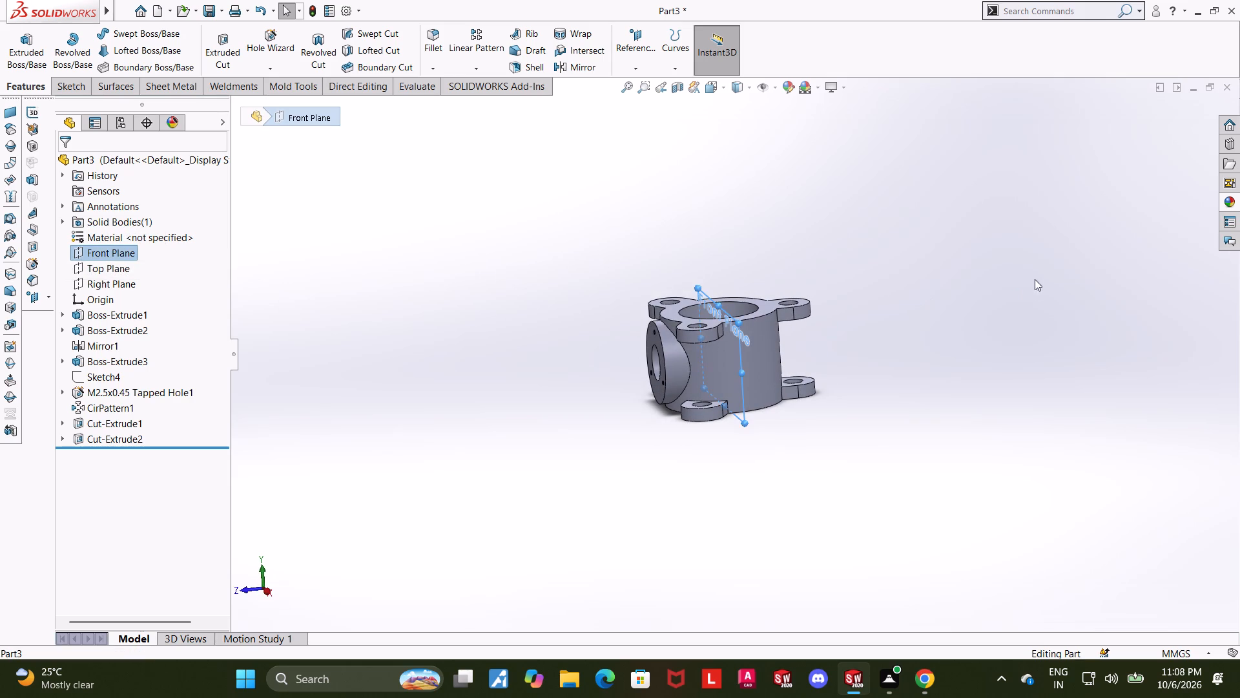
{"action": "middle_click_drag", "start_coordinate": [1026, 281], "coordinate": [1002, 319]}
{"action": "scroll", "coordinate": [926, 324], "scroll_direction": "down", "scroll_amount": 2}
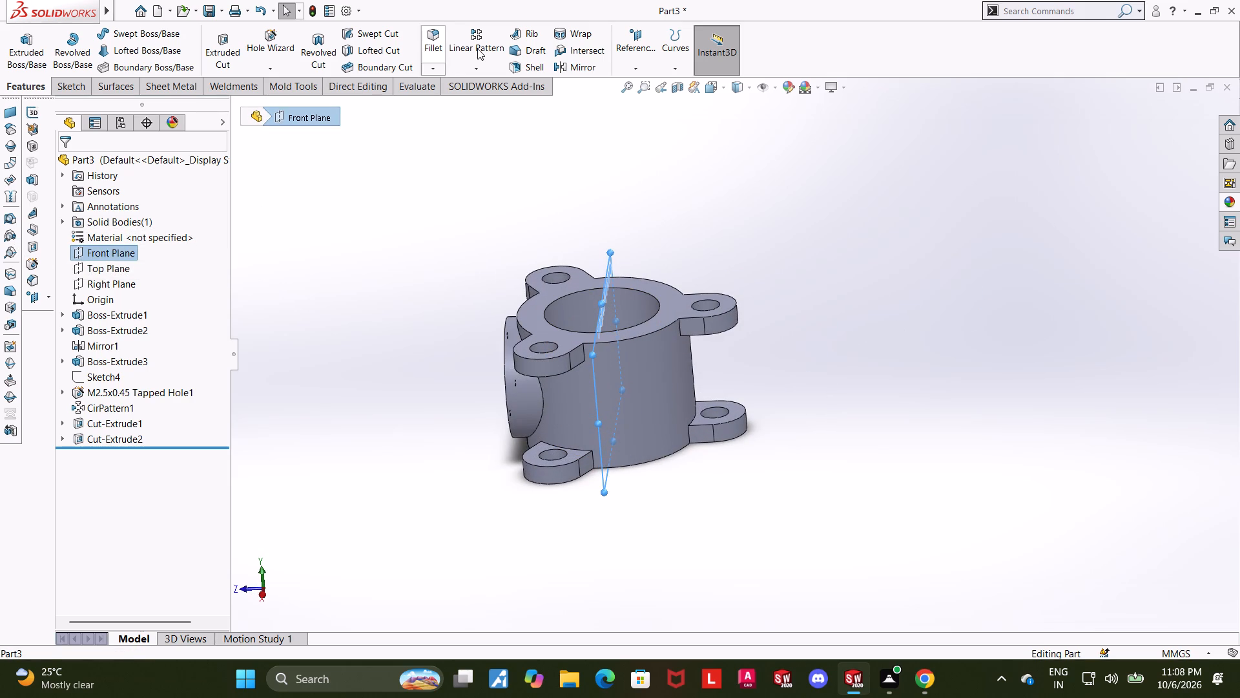
{"action": "left_click", "coordinate": [489, 178]}
{"action": "left_click", "coordinate": [98, 258]}
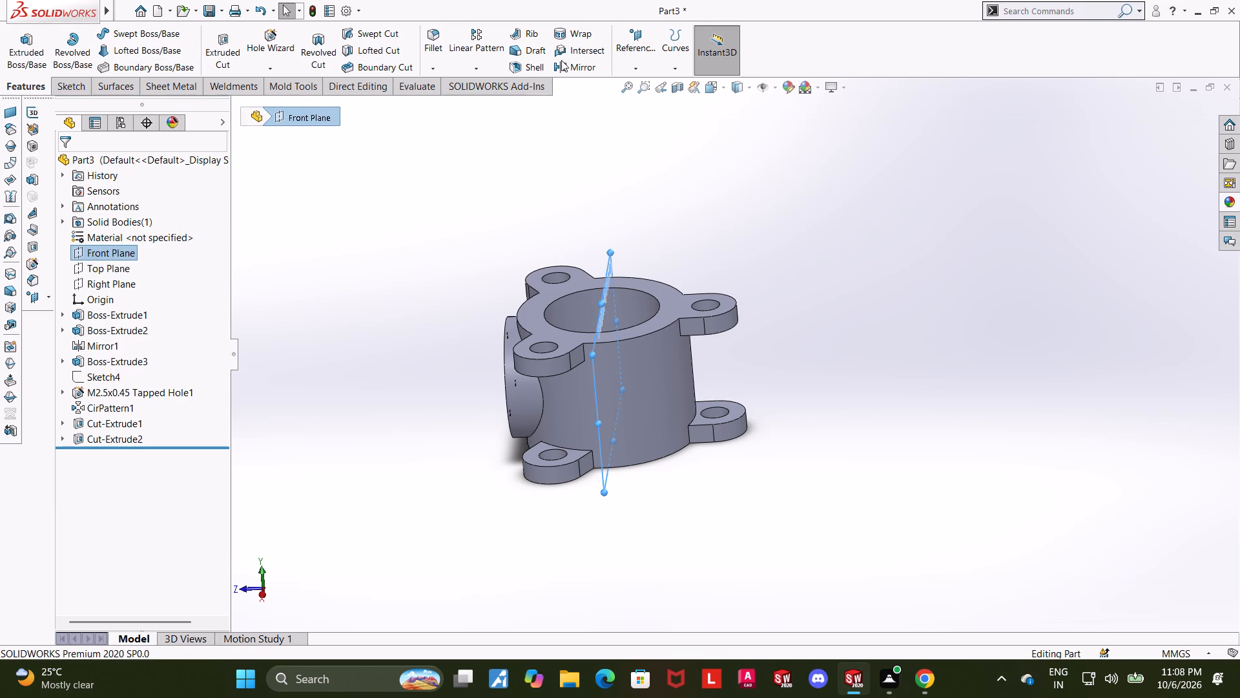
{"action": "left_click", "coordinate": [626, 58]}
{"action": "left_click", "coordinate": [630, 88]}
{"action": "middle_click", "coordinate": [867, 311]}
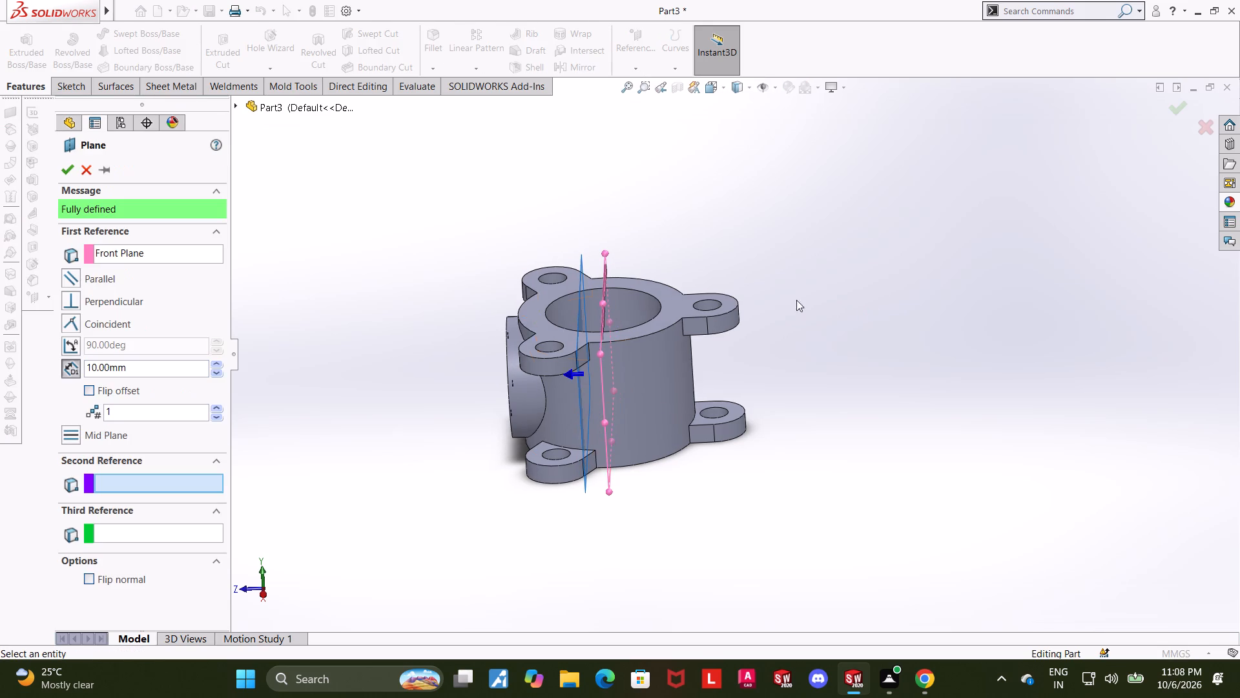
{"action": "left_click", "coordinate": [84, 389]}
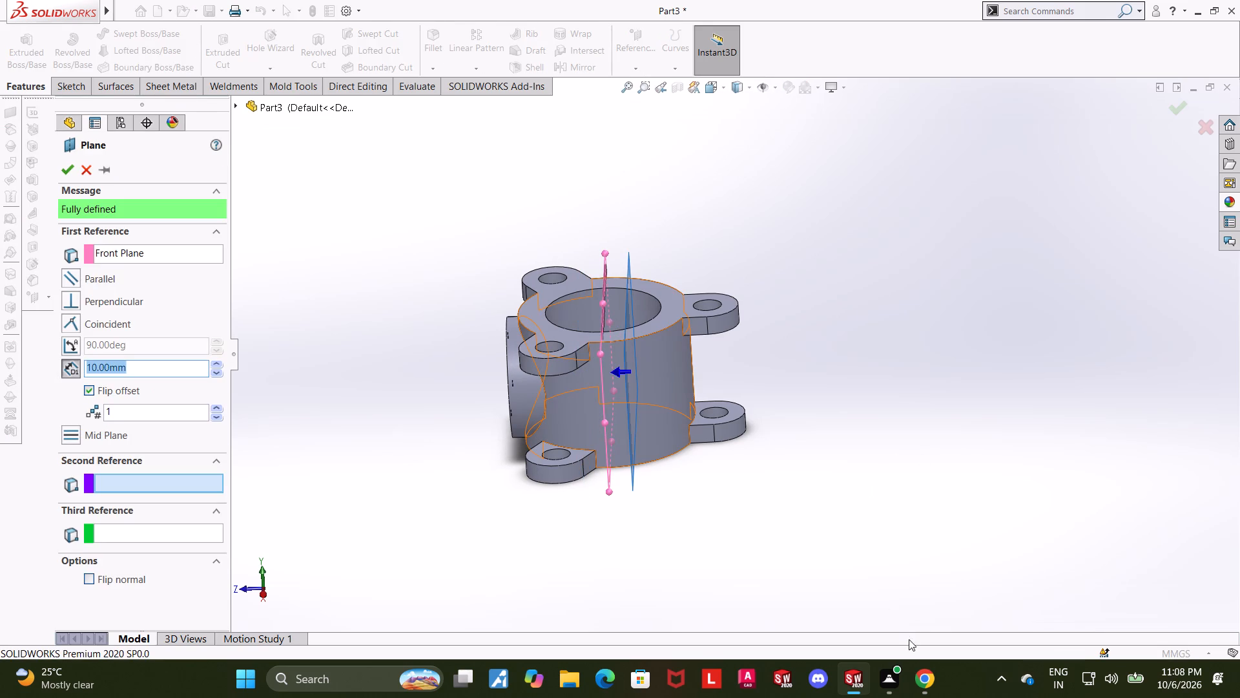
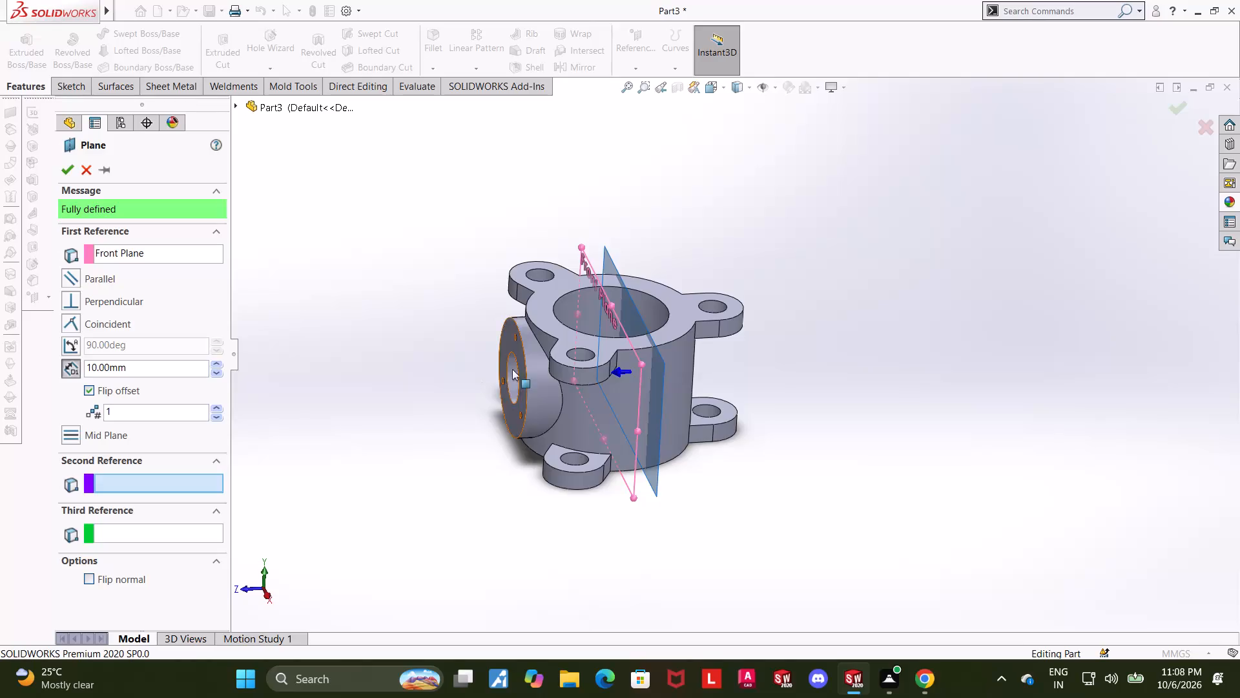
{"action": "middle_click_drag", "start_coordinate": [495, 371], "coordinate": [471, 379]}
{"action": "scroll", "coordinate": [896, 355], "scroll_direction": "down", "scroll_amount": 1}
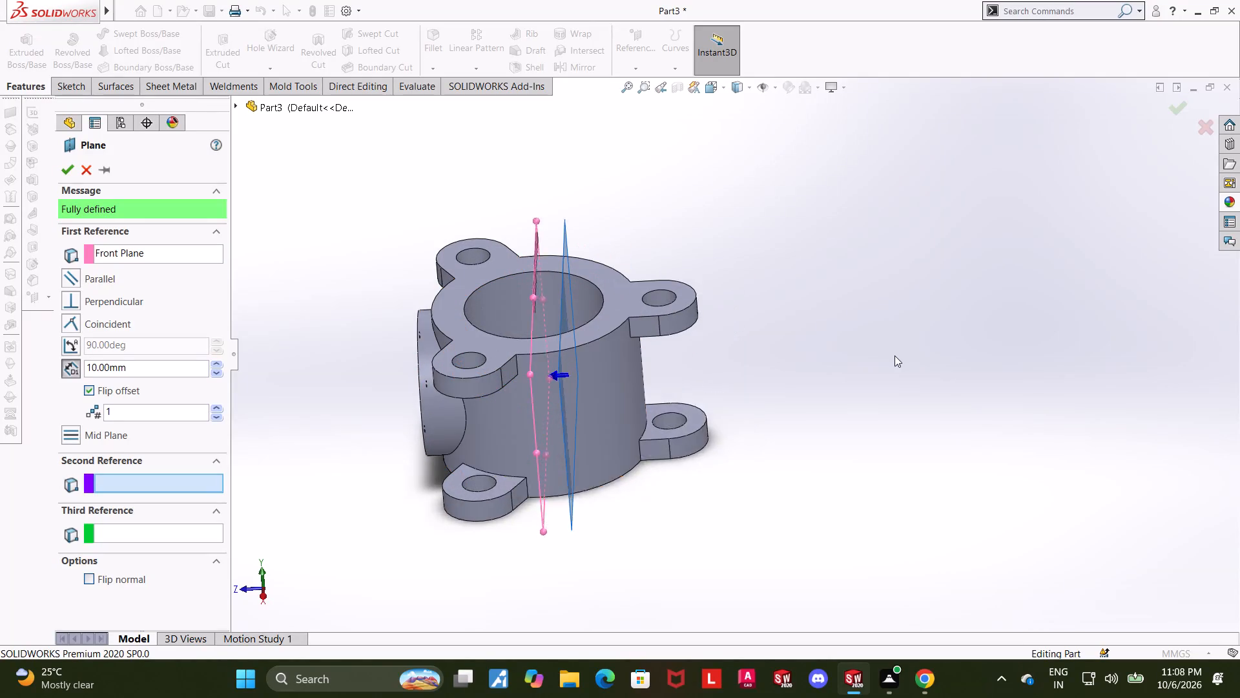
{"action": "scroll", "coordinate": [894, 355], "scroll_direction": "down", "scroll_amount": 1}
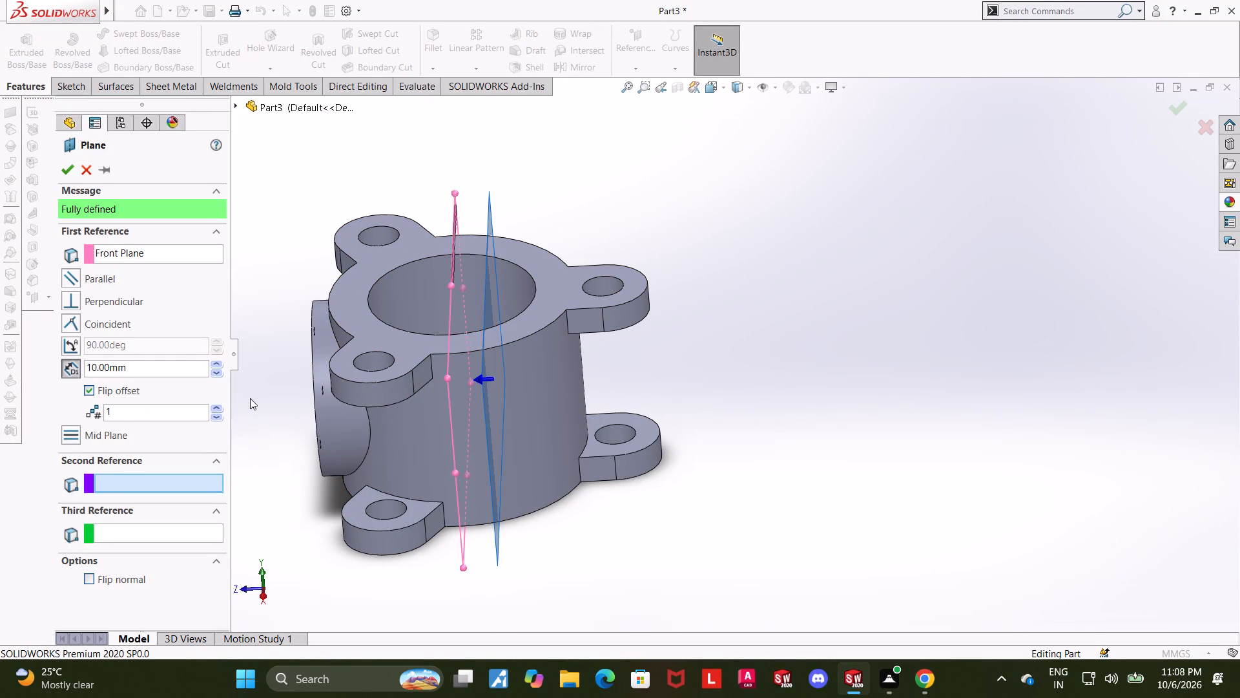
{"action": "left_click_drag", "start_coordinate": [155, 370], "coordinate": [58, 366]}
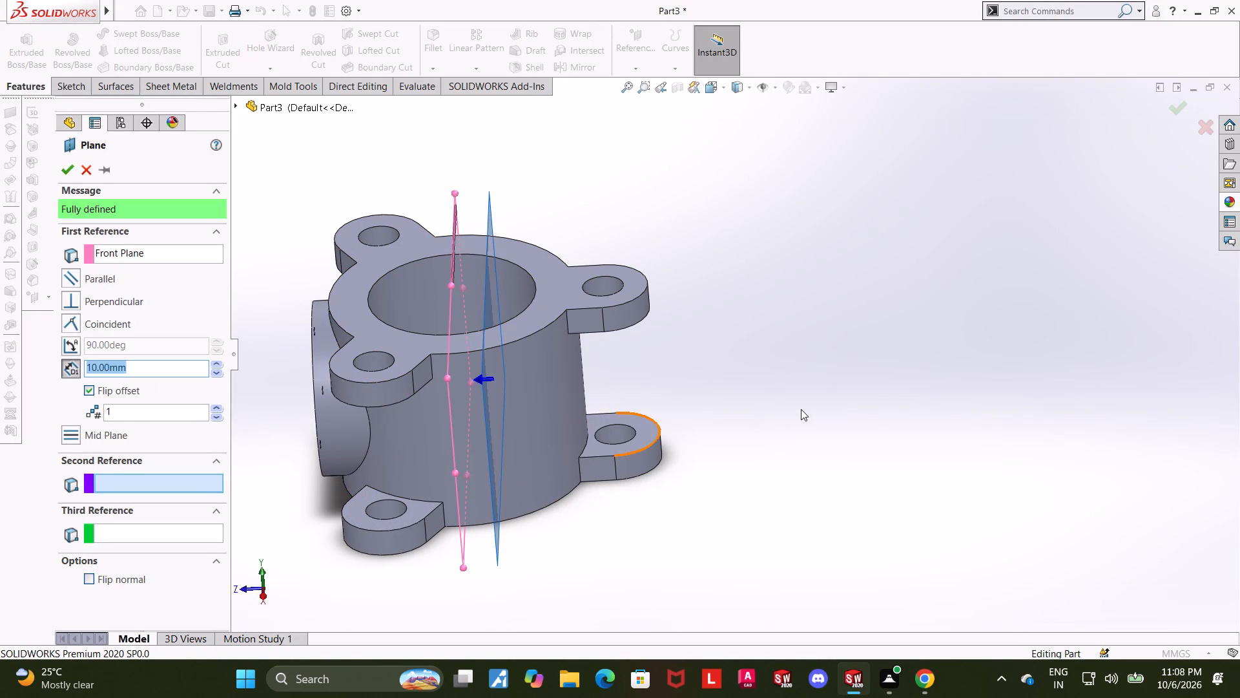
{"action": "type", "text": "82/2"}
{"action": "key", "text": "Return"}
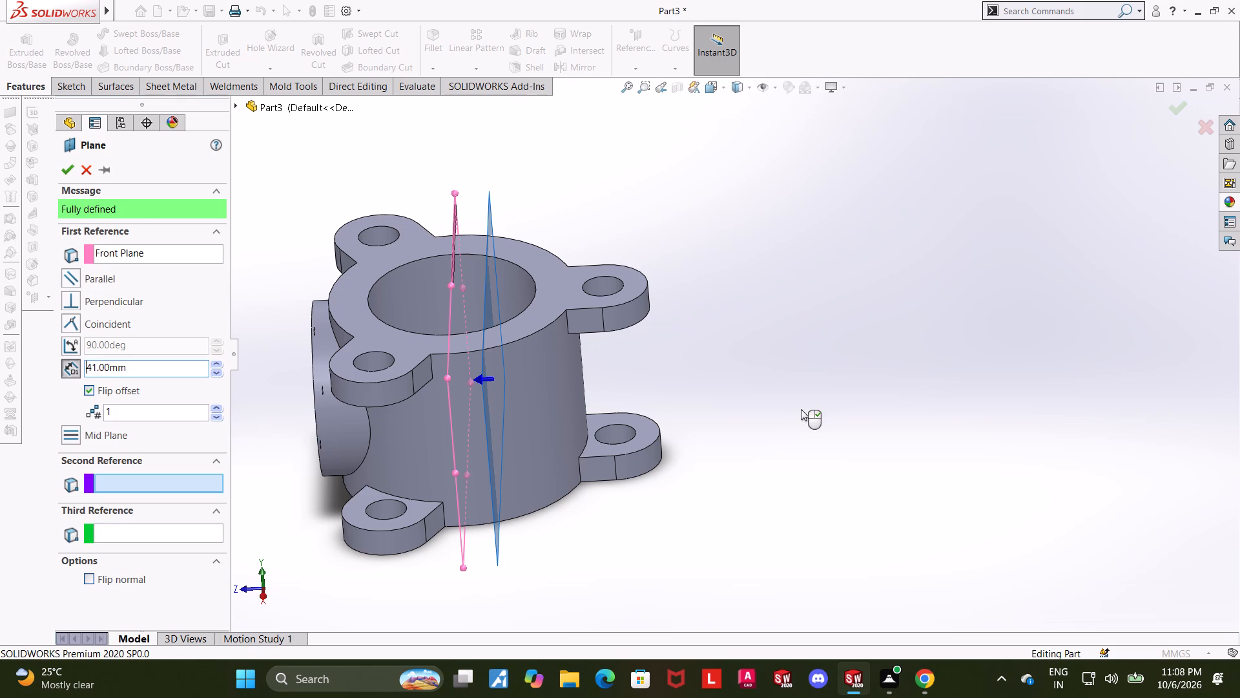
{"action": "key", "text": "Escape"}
Create a reference plane offset 41 mm from the Front Plane, flipped to the side away from the boss.
{"action": "middle_click_drag", "start_coordinate": [572, 203], "coordinate": [584, 183]}
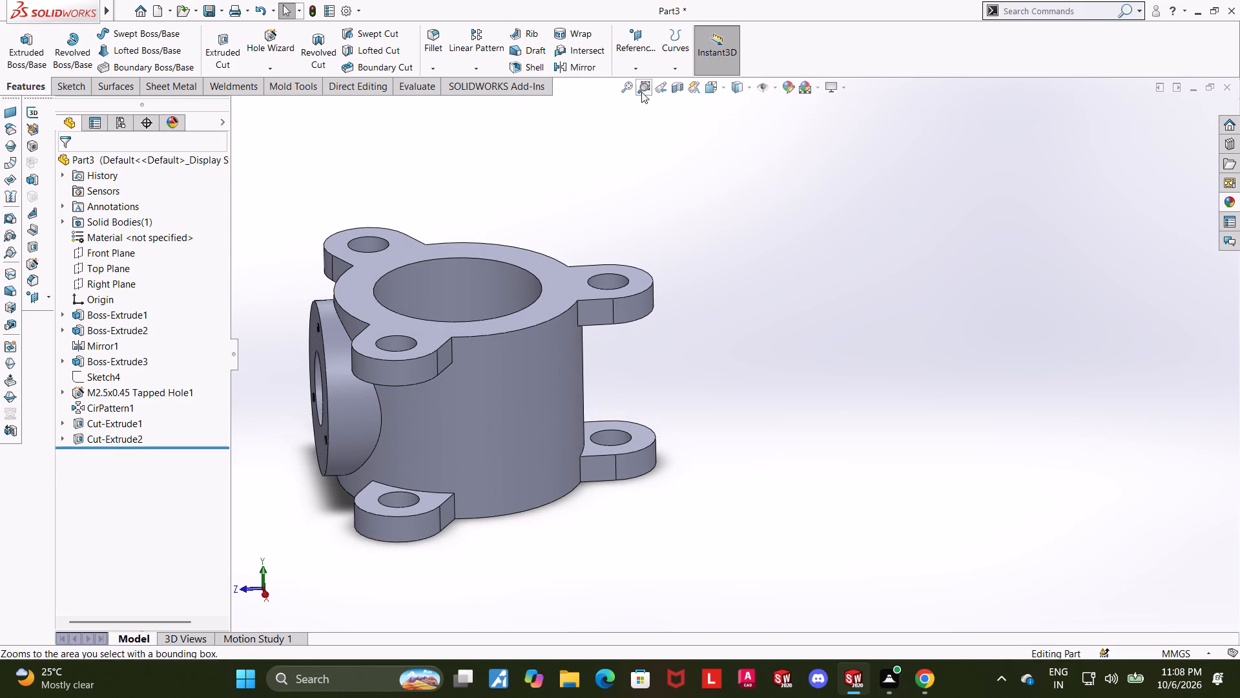
{"action": "left_click", "coordinate": [637, 71]}
{"action": "left_click", "coordinate": [639, 85]}
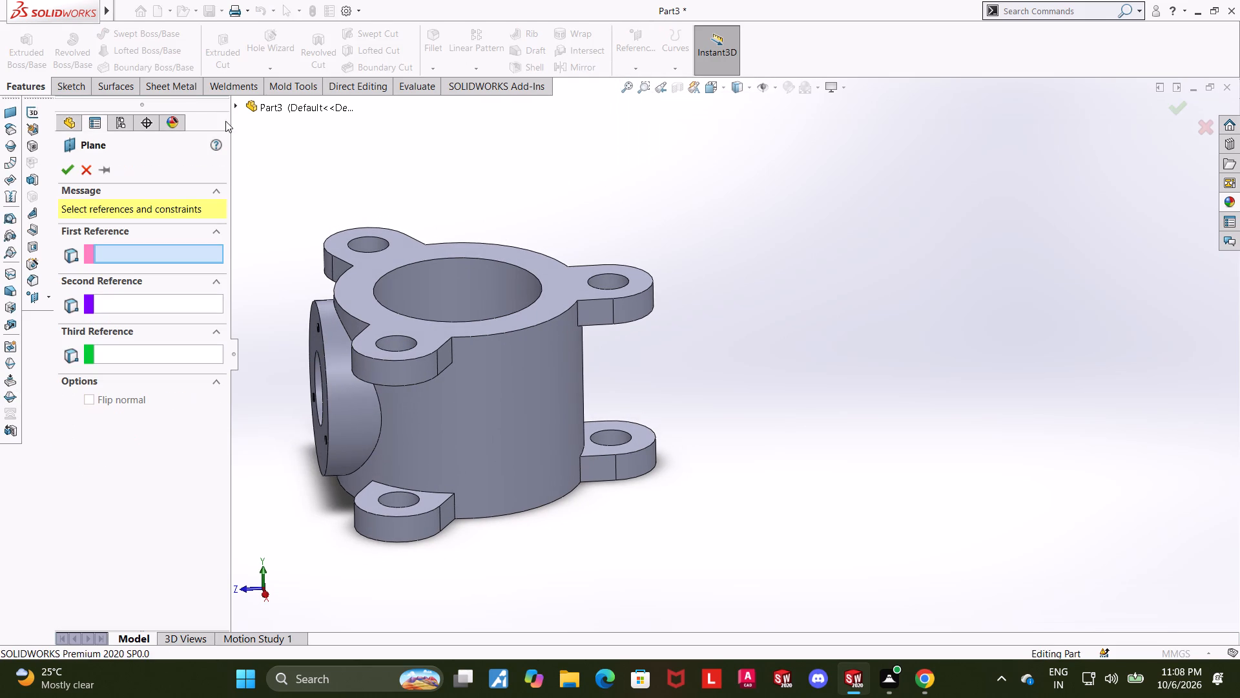
{"action": "left_click", "coordinate": [236, 111]}
{"action": "left_click", "coordinate": [271, 196]}
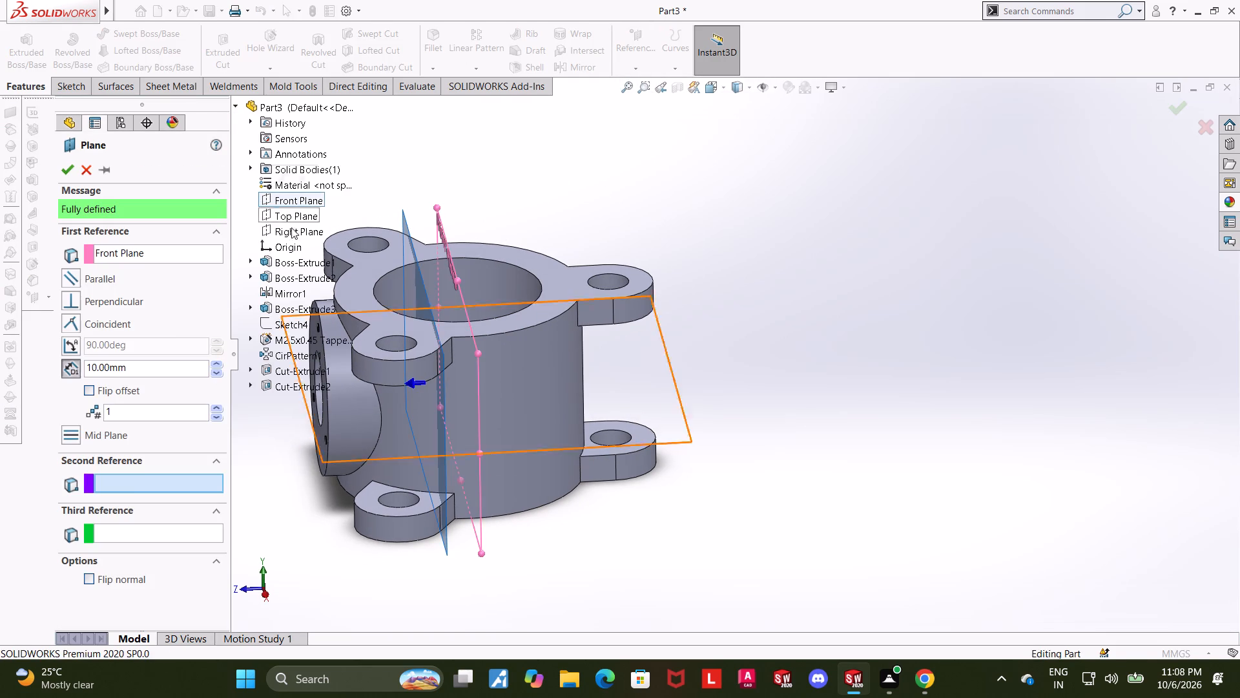
{"action": "left_click", "coordinate": [88, 391]}
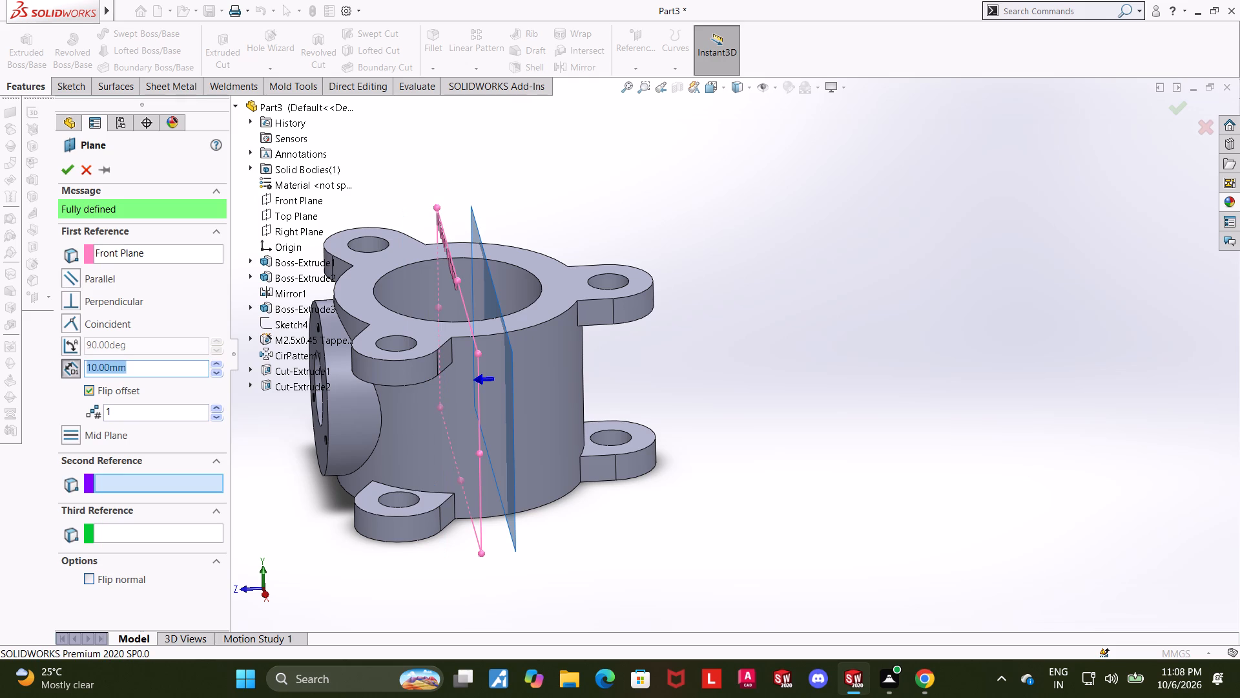
{"action": "type", "text": "82/2"}
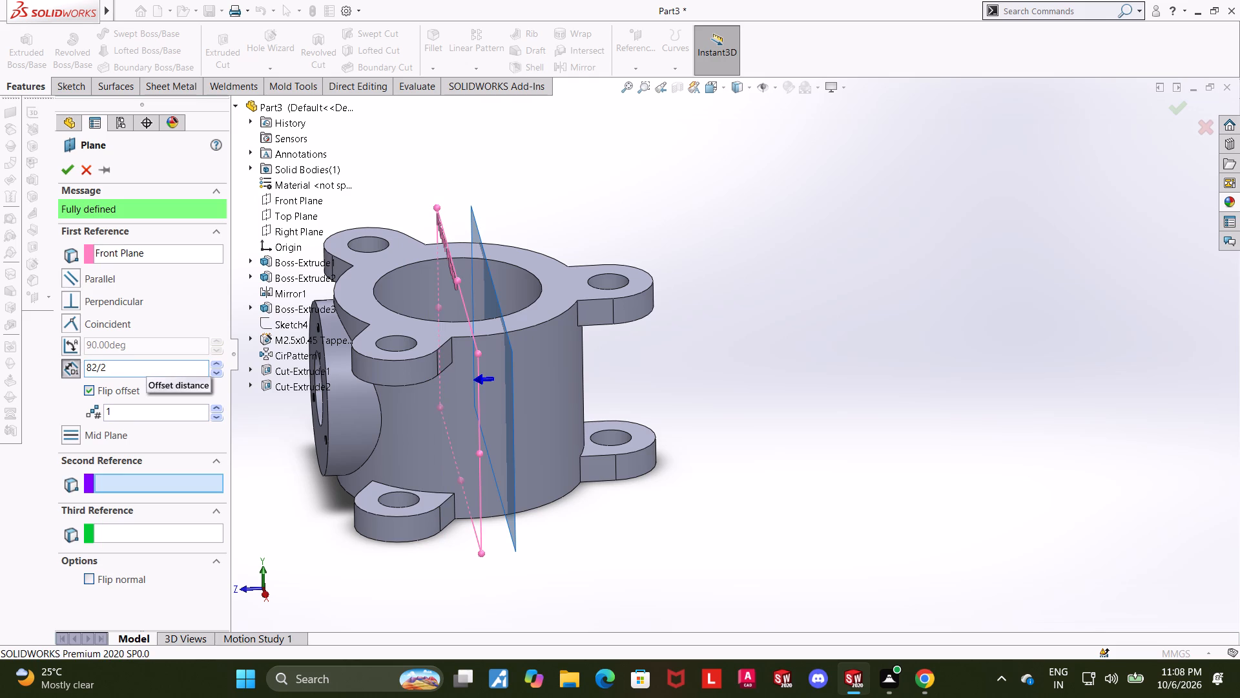
{"action": "key", "text": "Return"}
{"action": "left_click", "coordinate": [72, 174]}
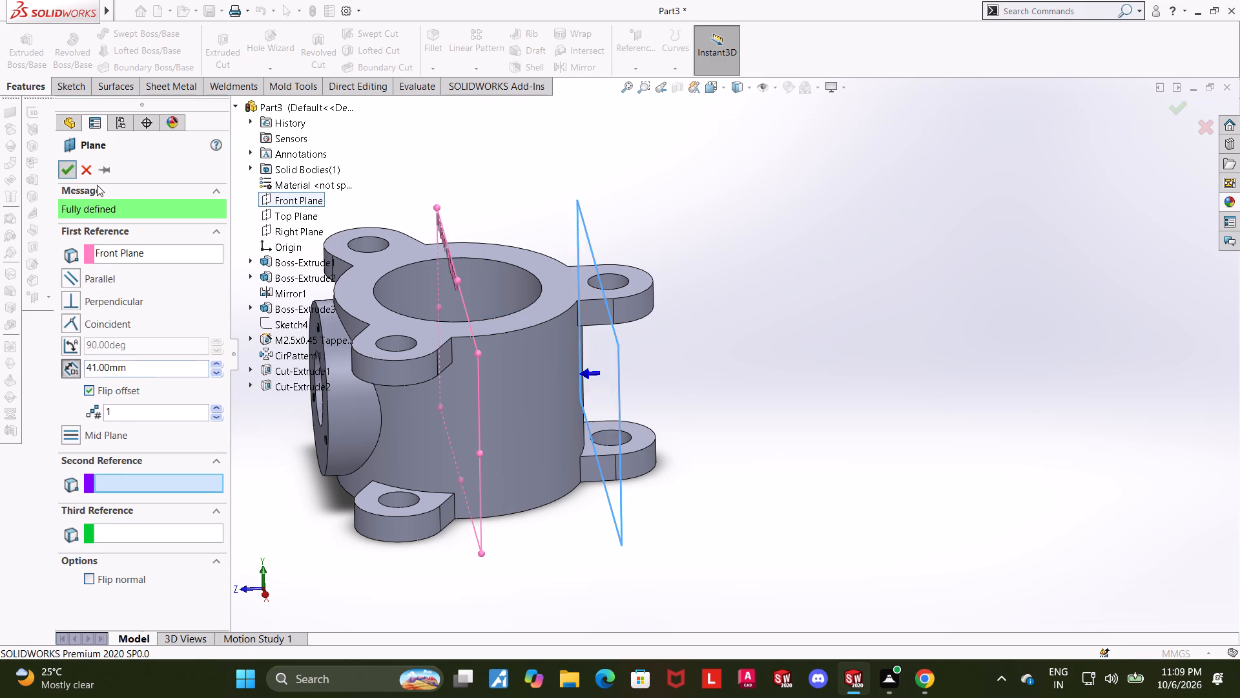
{"action": "left_click", "coordinate": [820, 330]}
Sketch on the new offset plane, converting the side boss's circular bore edge into a sketch circle, and exit the sketch.
{"action": "middle_click_drag", "start_coordinate": [817, 326], "coordinate": [778, 312]}
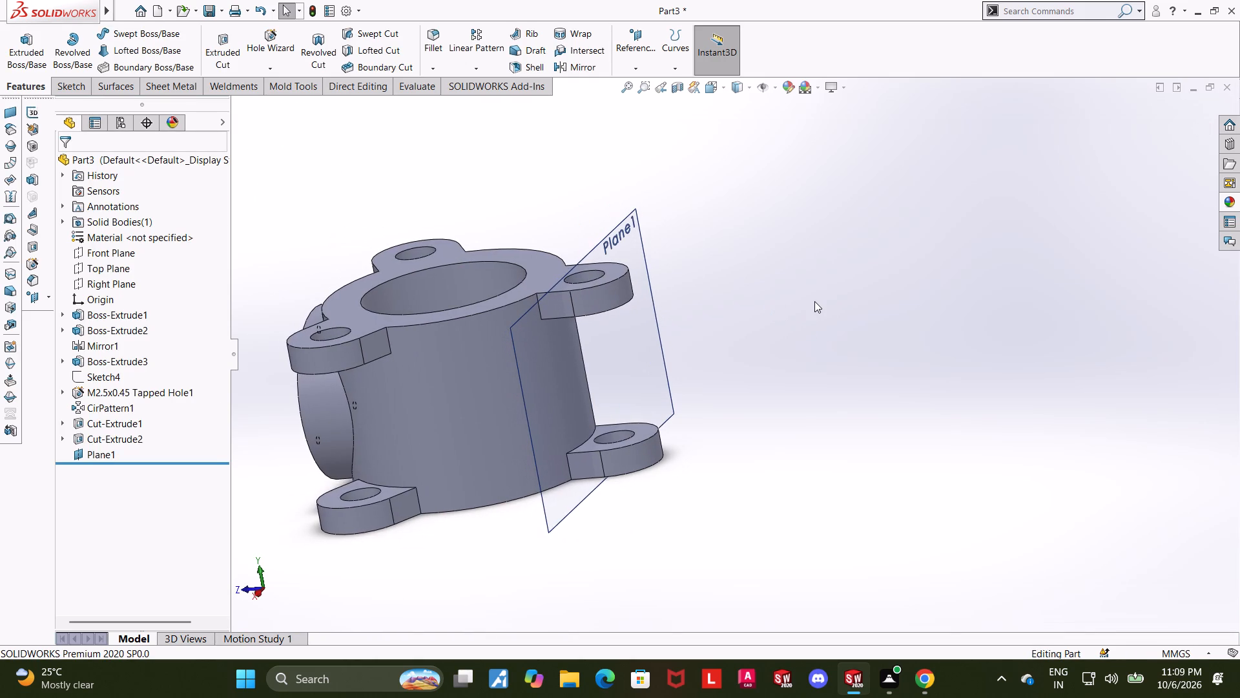
{"action": "middle_click_drag", "start_coordinate": [840, 308], "coordinate": [802, 323]}
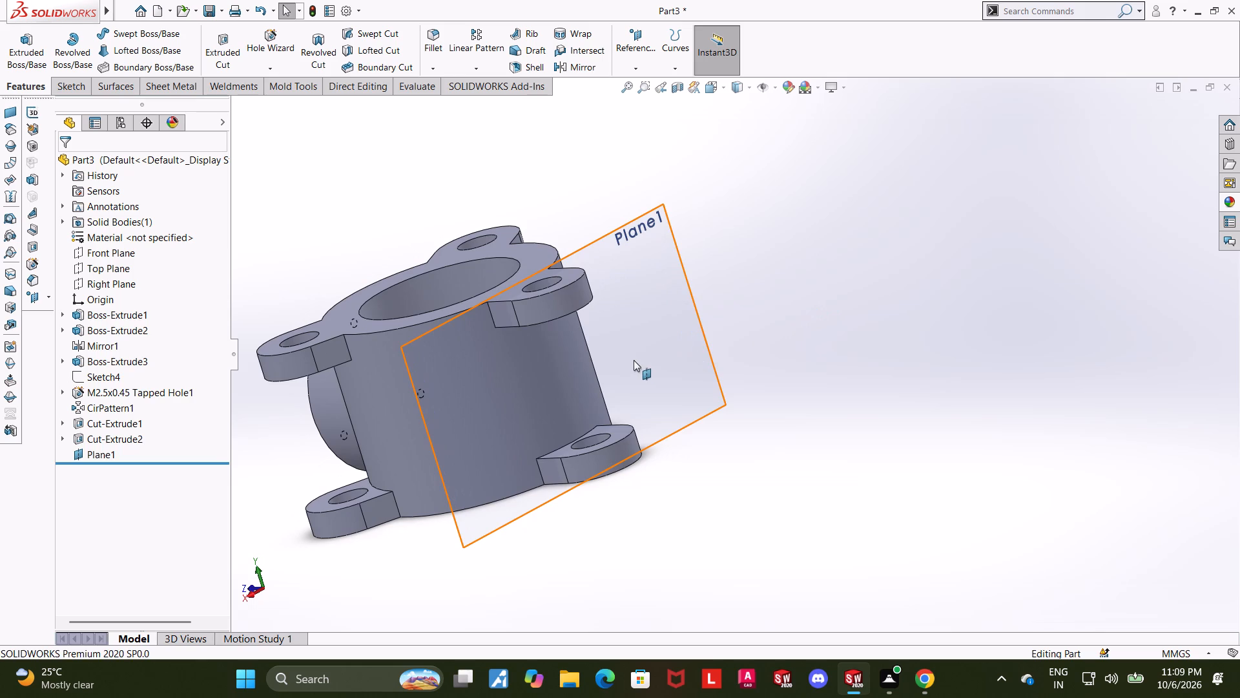
{"action": "left_click", "coordinate": [631, 357]}
{"action": "left_click", "coordinate": [689, 325]}
{"action": "left_click", "coordinate": [122, 476]}
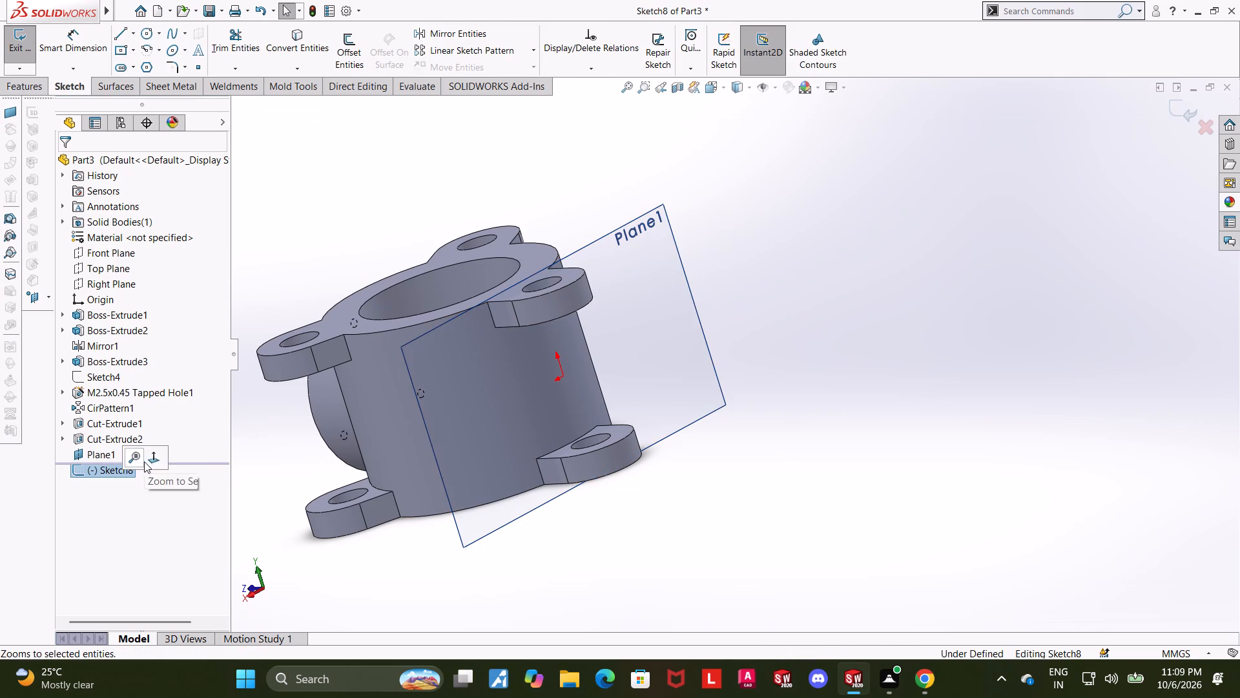
{"action": "left_click", "coordinate": [145, 461]}
{"action": "left_click", "coordinate": [146, 38]}
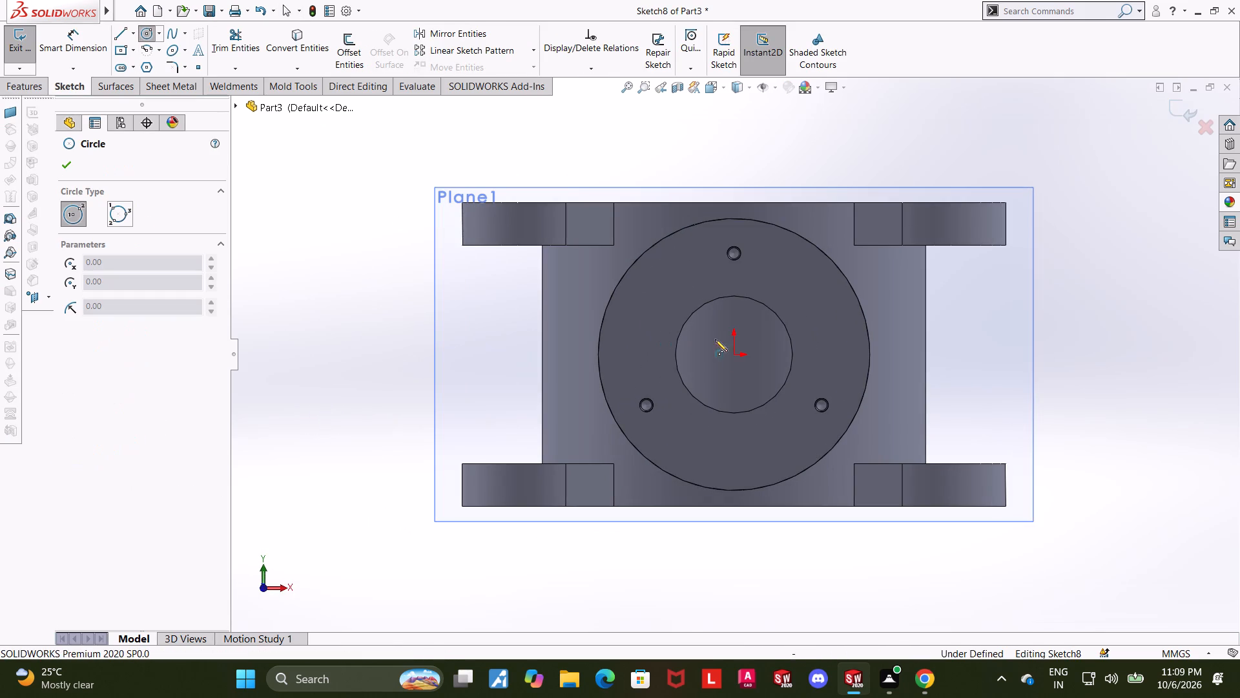
{"action": "key", "text": "Escape"}
{"action": "left_click", "coordinate": [293, 43]}
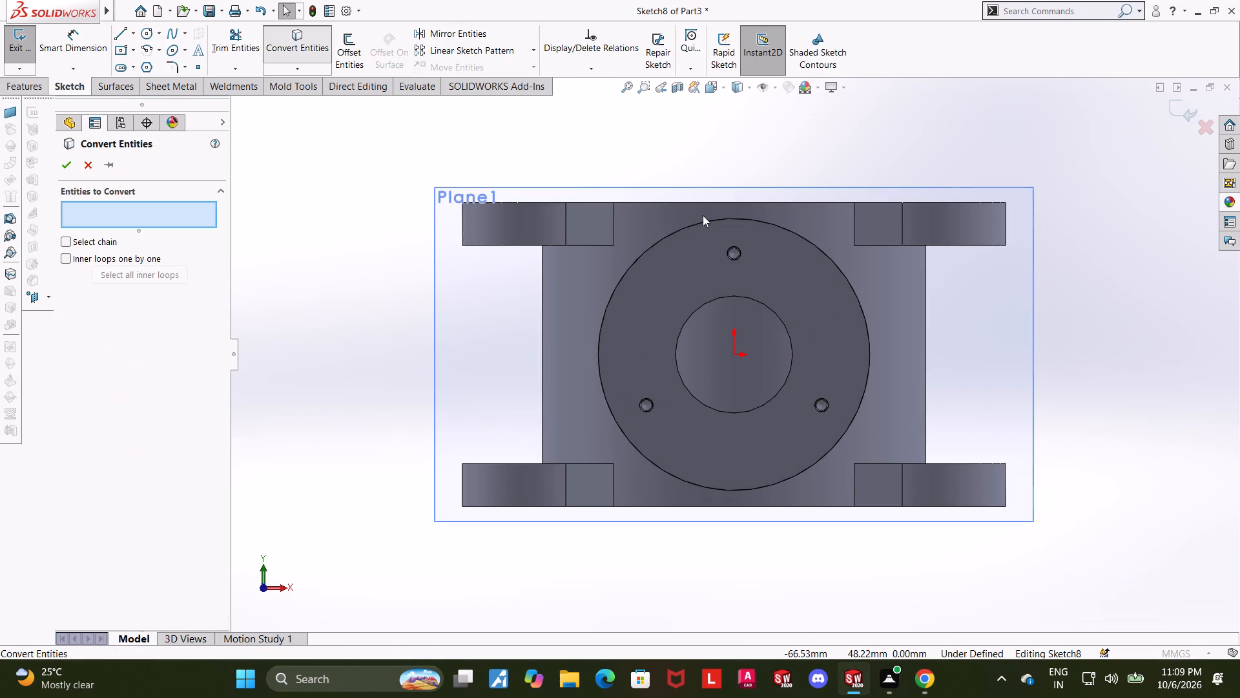
{"action": "left_click", "coordinate": [725, 299]}
{"action": "left_click", "coordinate": [73, 170]}
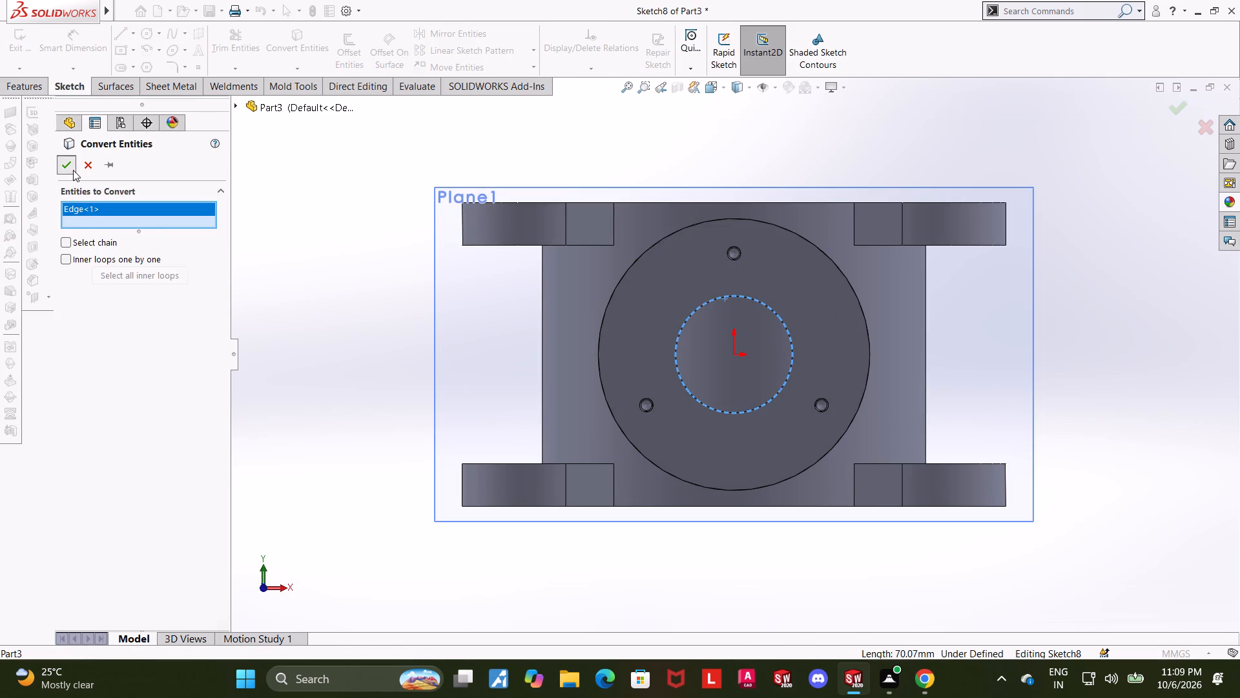
{"action": "scroll", "coordinate": [958, 328], "scroll_direction": "up", "scroll_amount": 2}
{"action": "middle_click_drag", "start_coordinate": [1026, 312], "coordinate": [1011, 334]}
{"action": "left_click", "coordinate": [1185, 112]}
Extrude the converted circle from the offset plane to the cylinder wall with the Up To Next end condition and merged result.
{"action": "scroll", "coordinate": [1077, 210], "scroll_direction": "up", "scroll_amount": 1}
{"action": "middle_click_drag", "start_coordinate": [1072, 216], "coordinate": [1010, 261]}
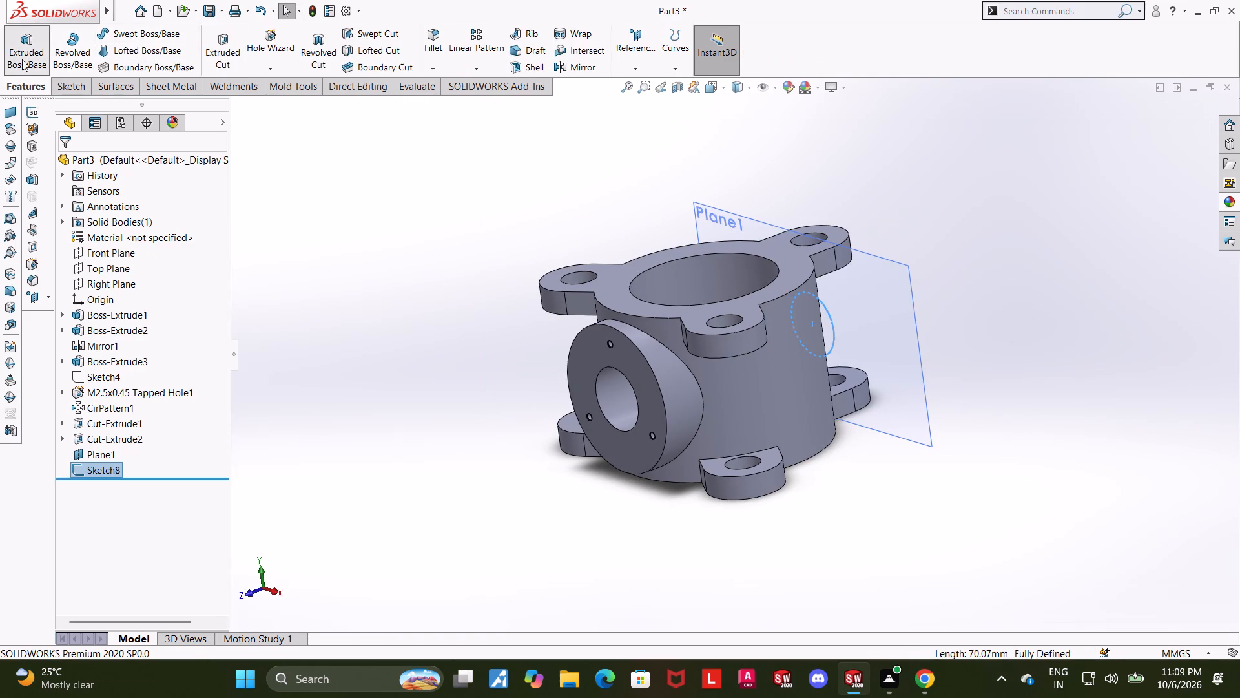
{"action": "left_click", "coordinate": [22, 59]}
{"action": "middle_click_drag", "start_coordinate": [416, 304], "coordinate": [389, 315]}
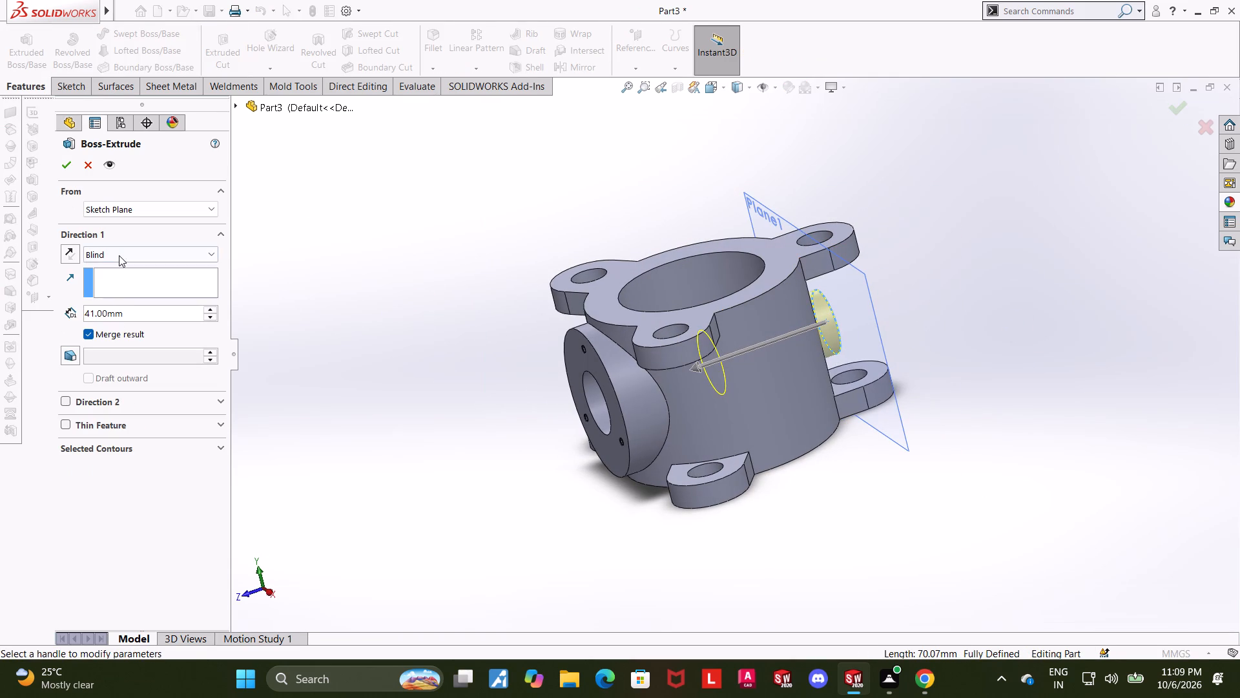
{"action": "left_click", "coordinate": [119, 255]}
{"action": "left_click", "coordinate": [112, 286]}
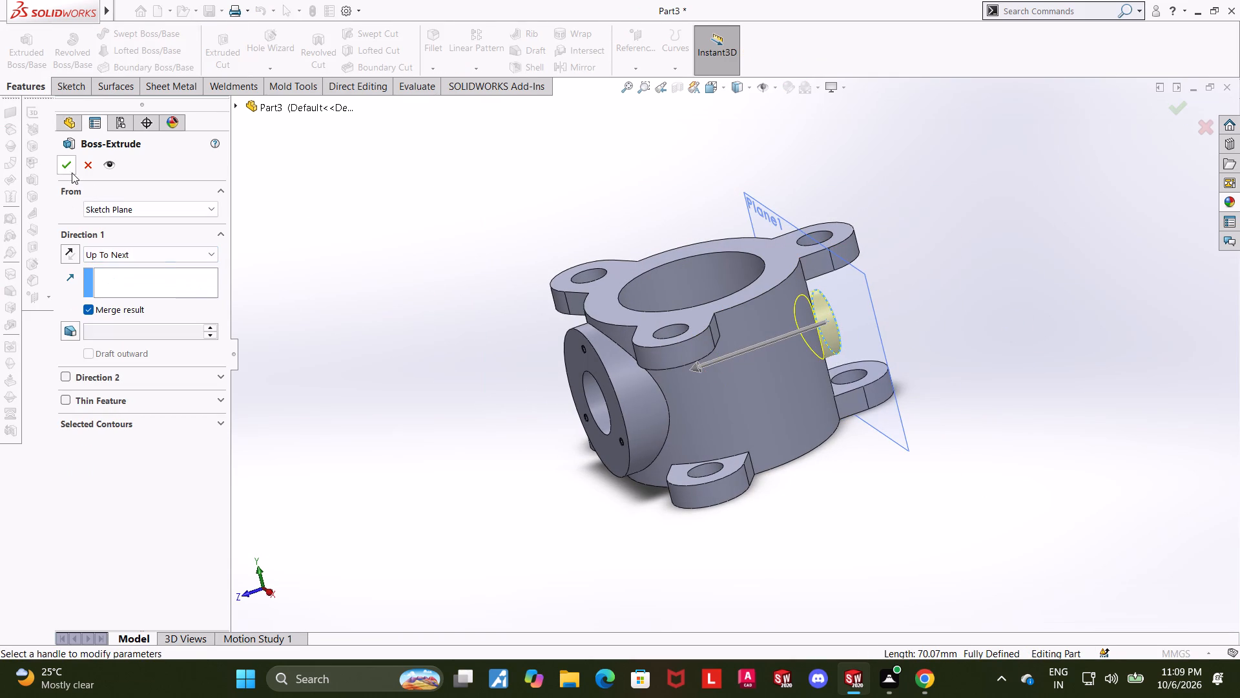
{"action": "left_click", "coordinate": [69, 174]}
{"action": "left_click", "coordinate": [63, 162]}
{"action": "left_click", "coordinate": [1130, 305]}
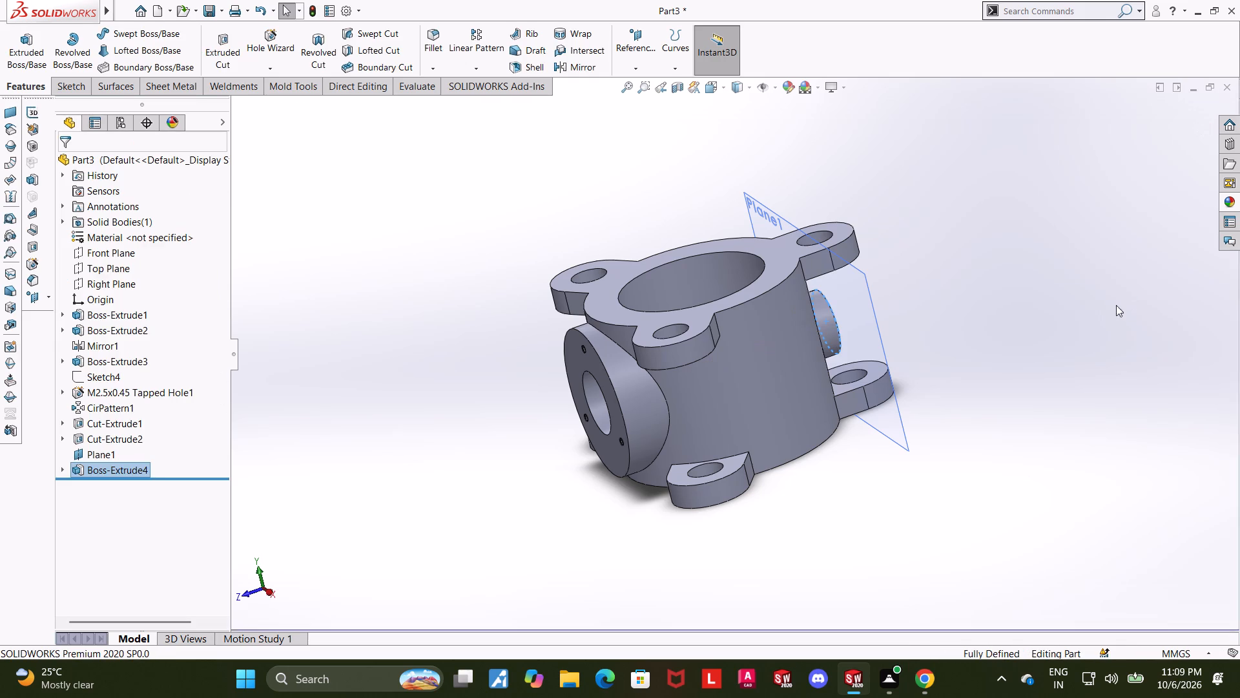
Hide the offset reference plane.
{"action": "right_click", "coordinate": [99, 452]}
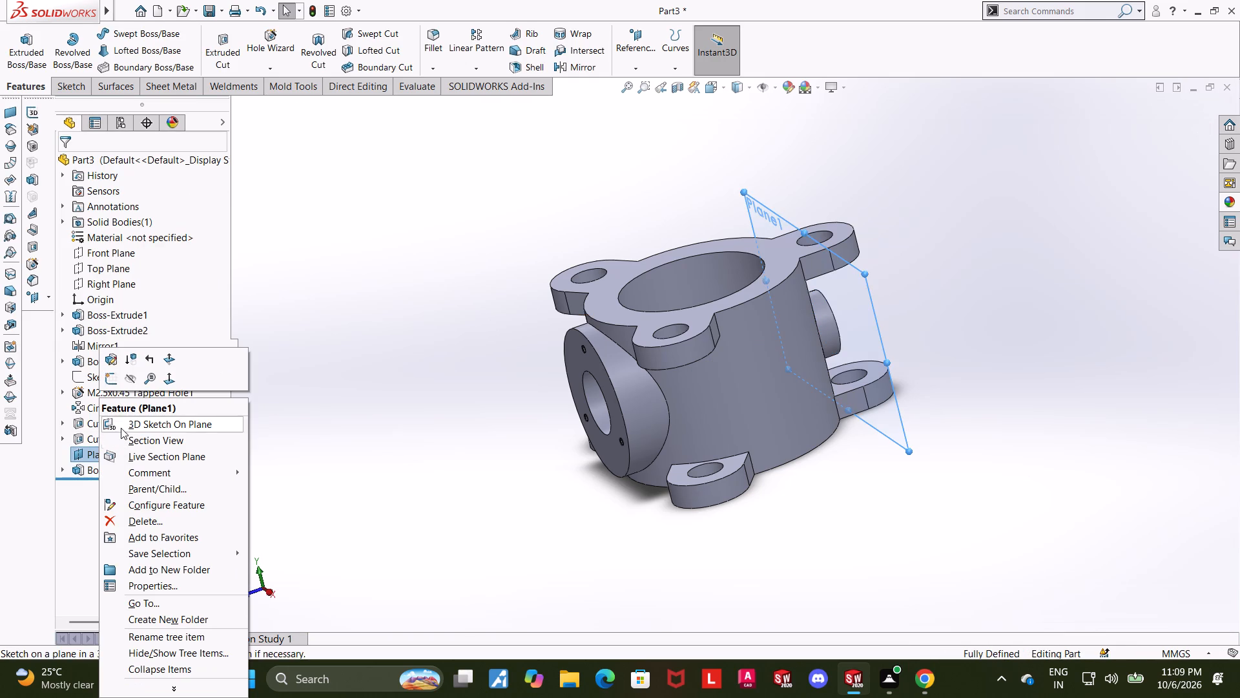
{"action": "left_click", "coordinate": [126, 376]}
View the whole part in isometric orientation.
{"action": "scroll", "coordinate": [929, 427], "scroll_direction": "up", "scroll_amount": 2}
{"action": "middle_click_drag", "start_coordinate": [927, 428], "coordinate": [945, 432]}
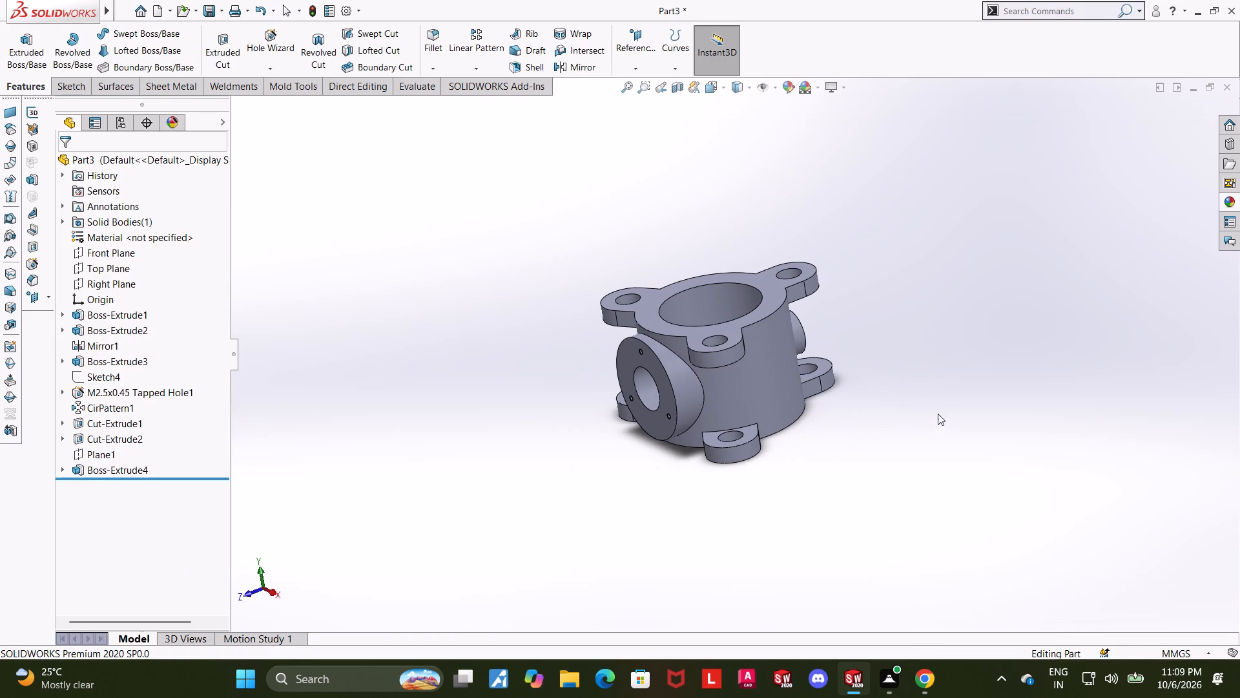
{"action": "left_click", "coordinate": [719, 83]}
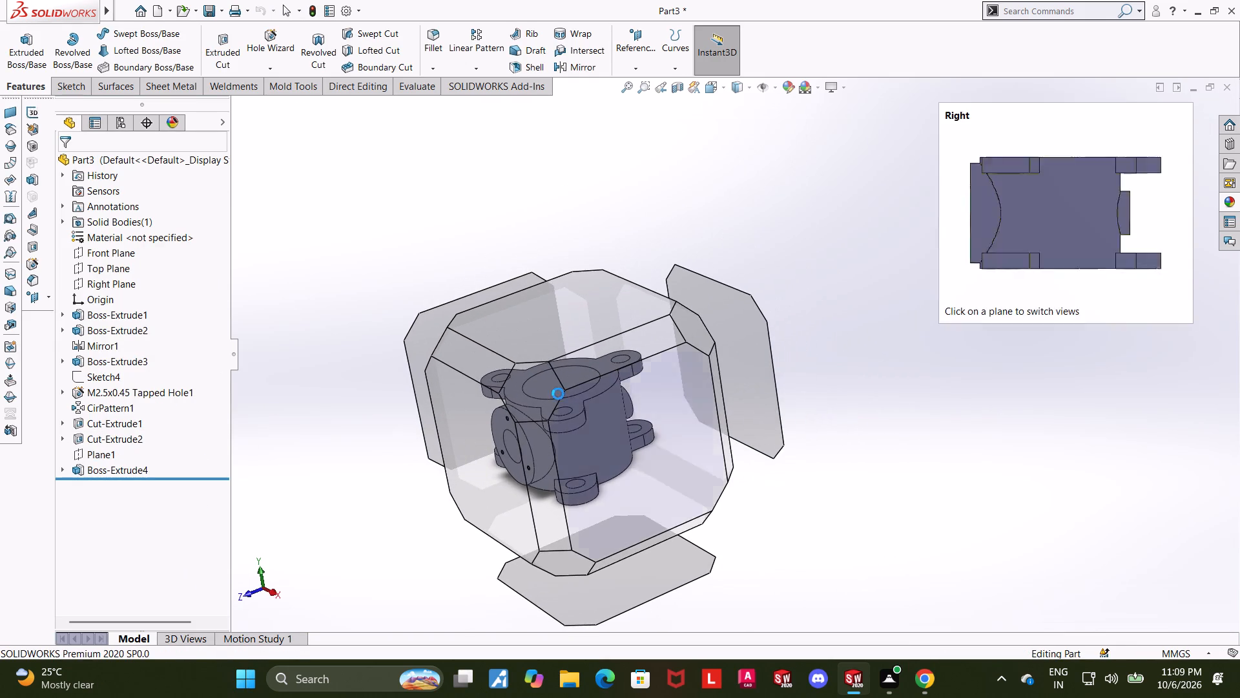
{"action": "left_click", "coordinate": [548, 392]}
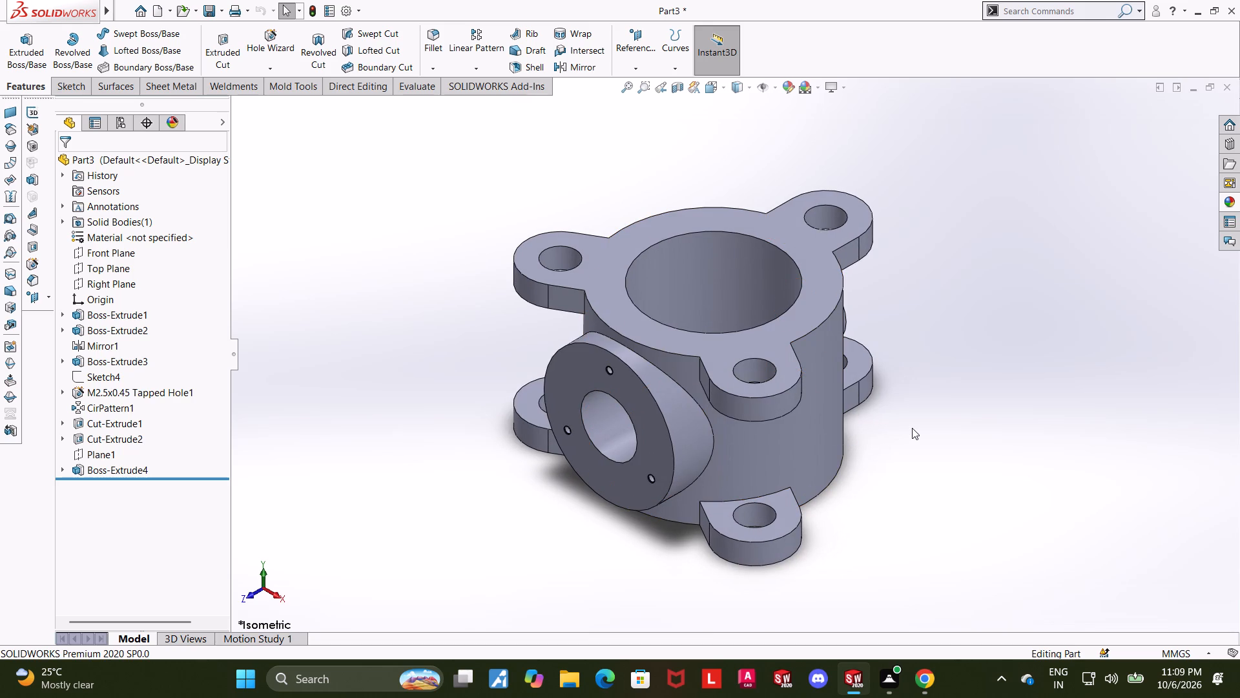
{"action": "middle_click_drag", "start_coordinate": [905, 434], "coordinate": [904, 426]}
{"action": "left_click", "coordinate": [703, 88]}
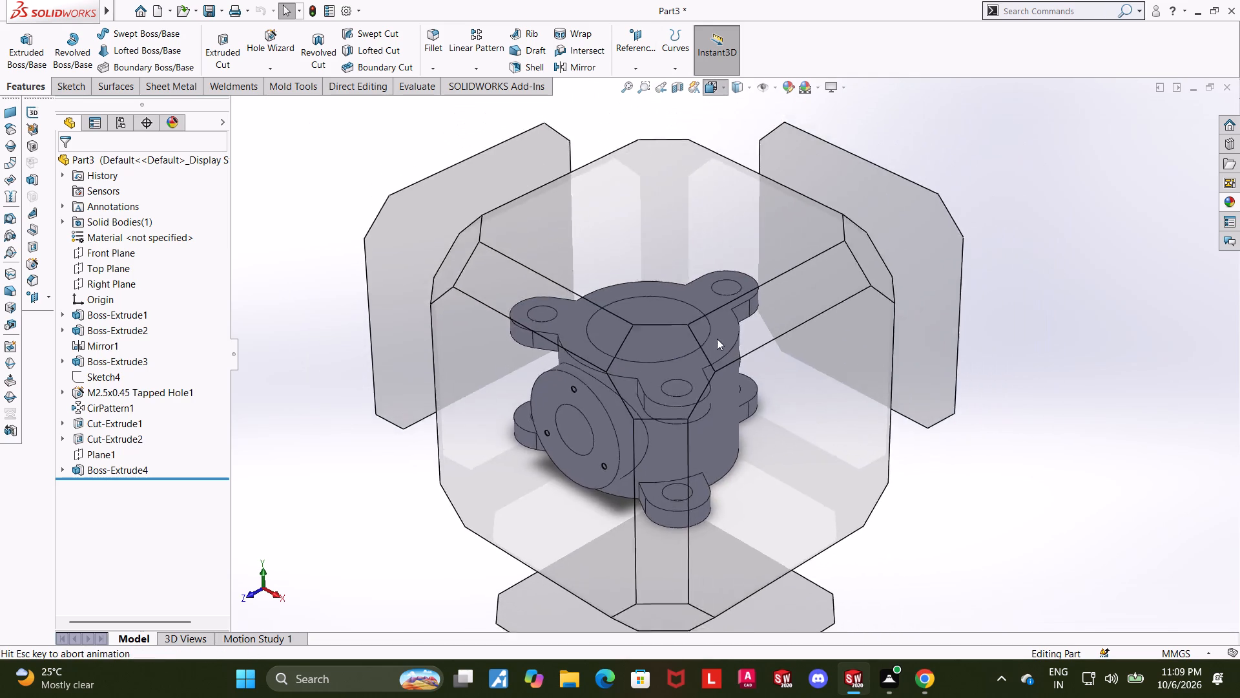
{"action": "left_click", "coordinate": [586, 402]}
{"action": "scroll", "coordinate": [891, 402], "scroll_direction": "down", "scroll_amount": 1}
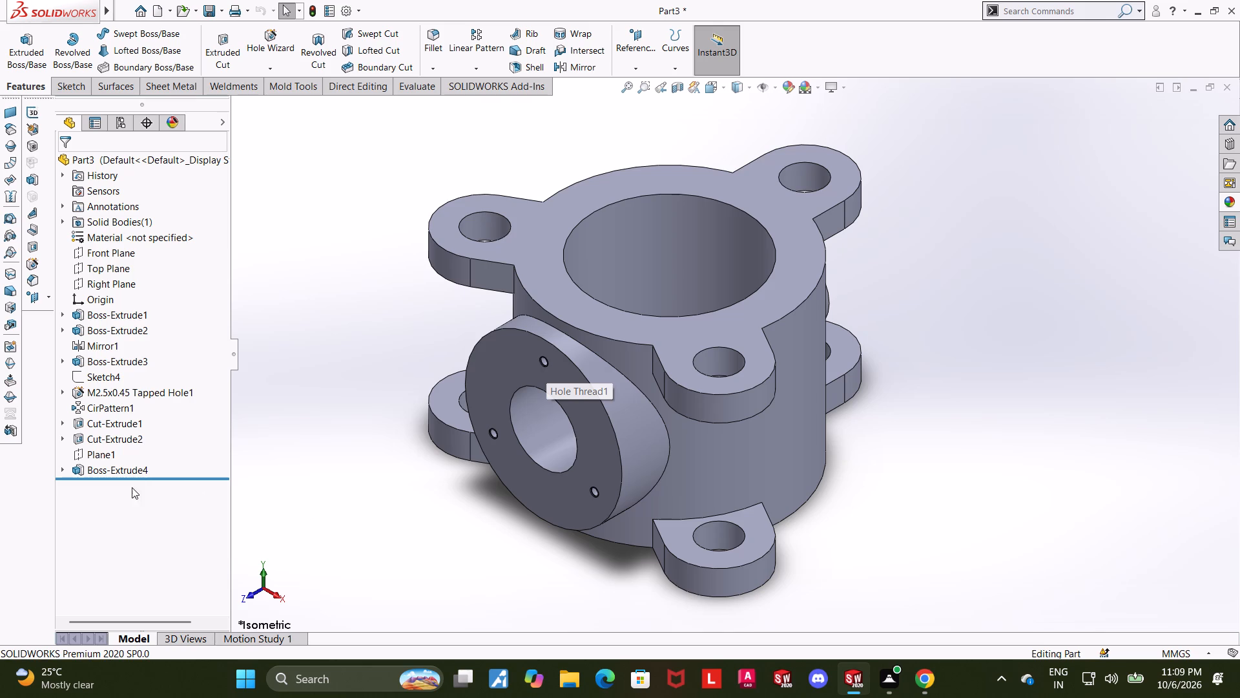
Examine the M2.5x0.45 tapped hole's dimensions on the boss face up close.
{"action": "left_click", "coordinate": [101, 396]}
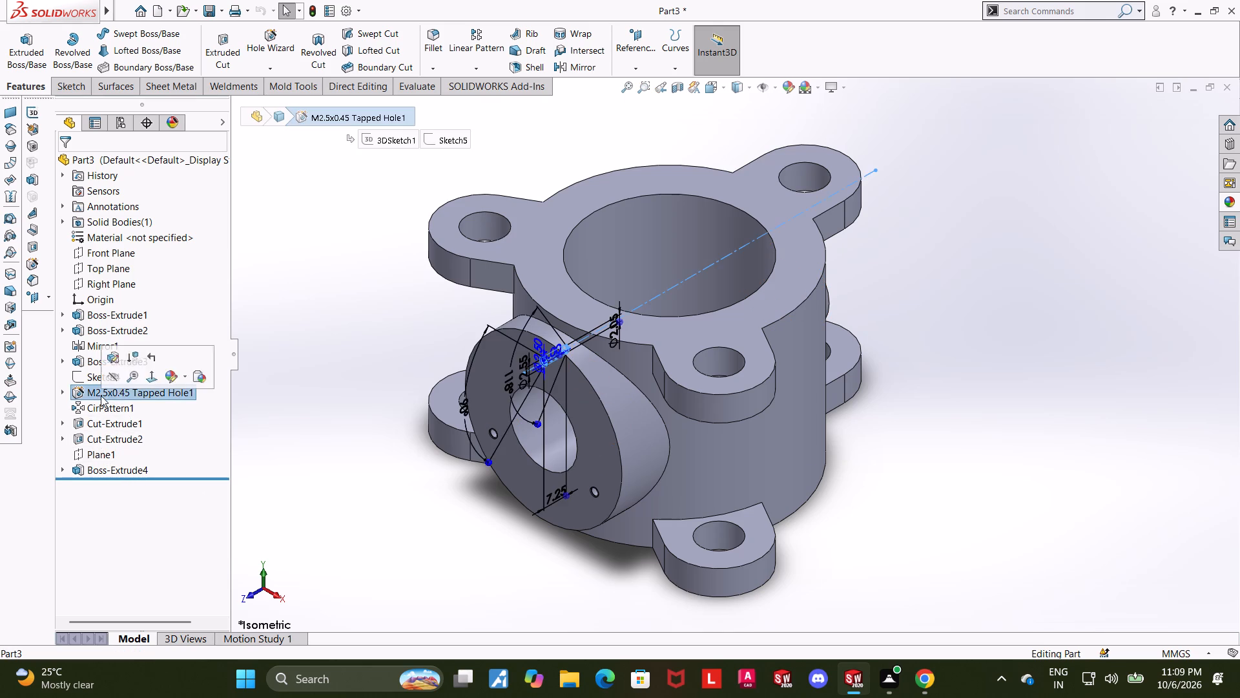
{"action": "scroll", "coordinate": [604, 377], "scroll_direction": "down", "scroll_amount": 2}
{"action": "scroll", "coordinate": [552, 363], "scroll_direction": "down", "scroll_amount": 9}
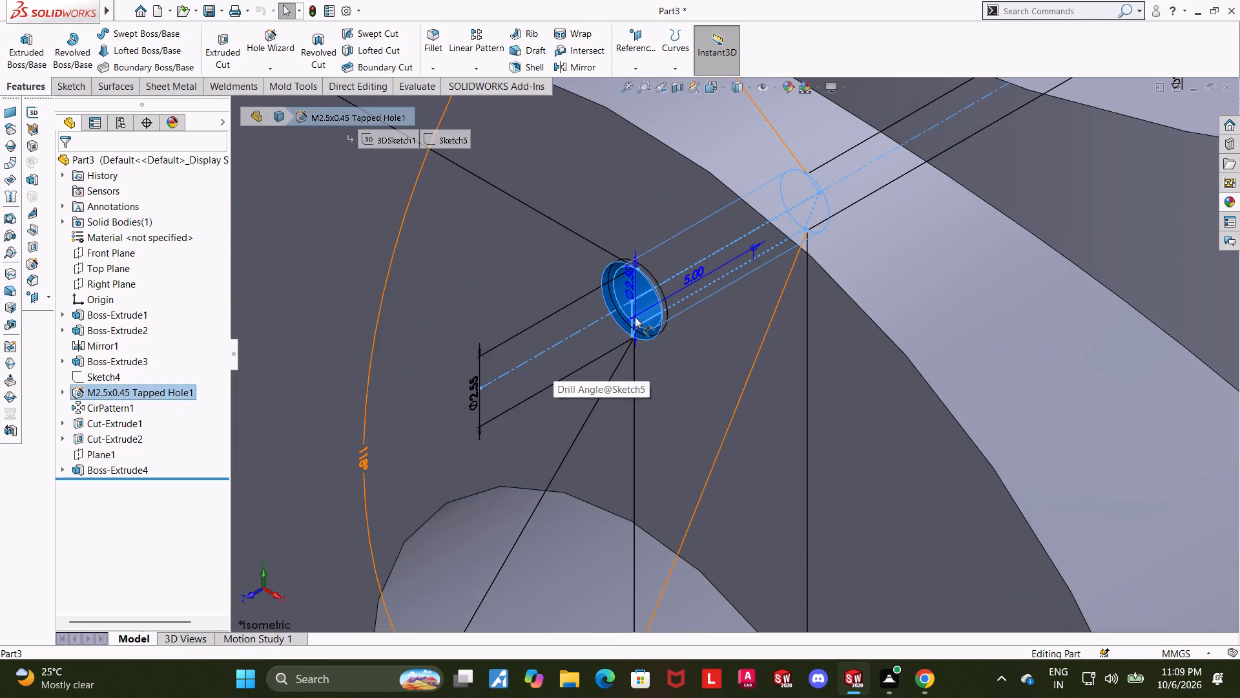
{"action": "scroll", "coordinate": [635, 317], "scroll_direction": "down", "scroll_amount": 3}
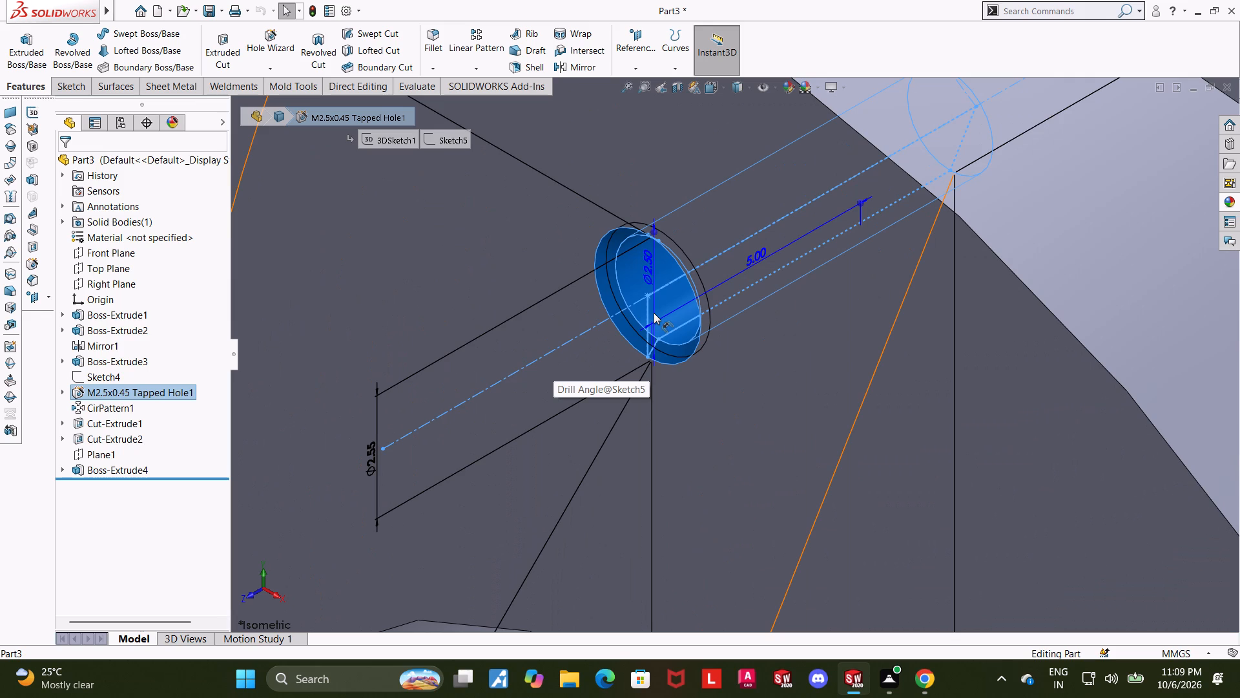
{"action": "scroll", "coordinate": [654, 313], "scroll_direction": "up", "scroll_amount": 6}
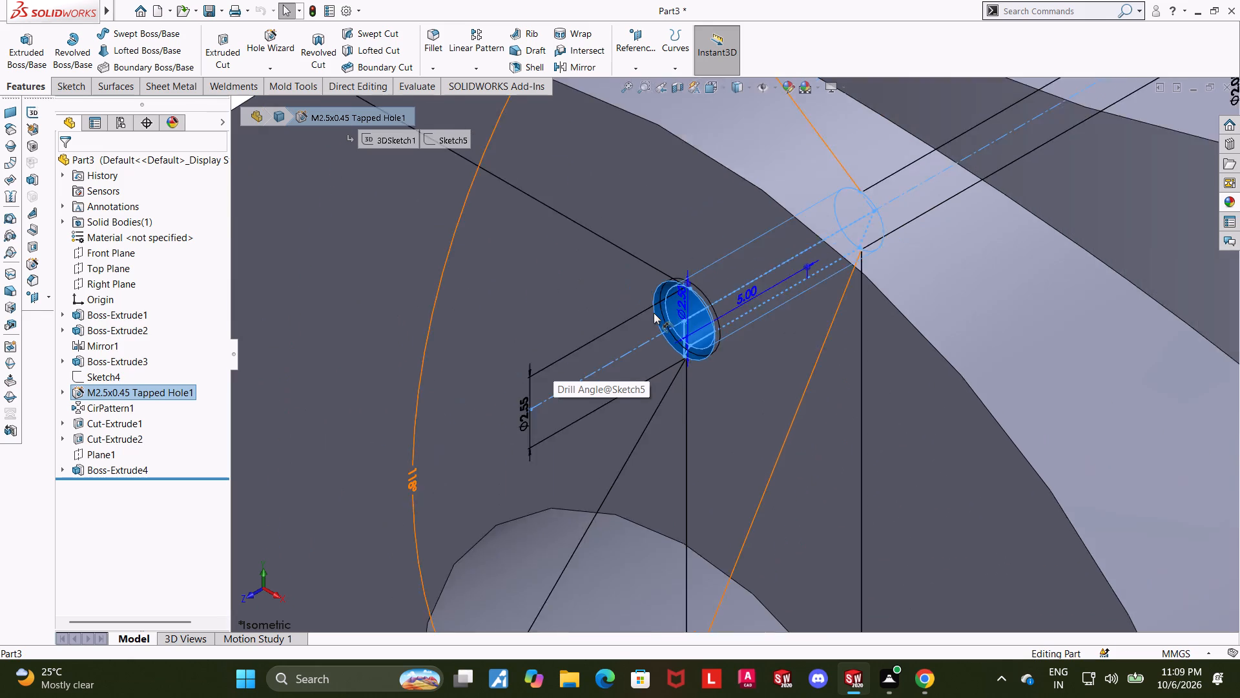
{"action": "scroll", "coordinate": [654, 313], "scroll_direction": "up", "scroll_amount": 5}
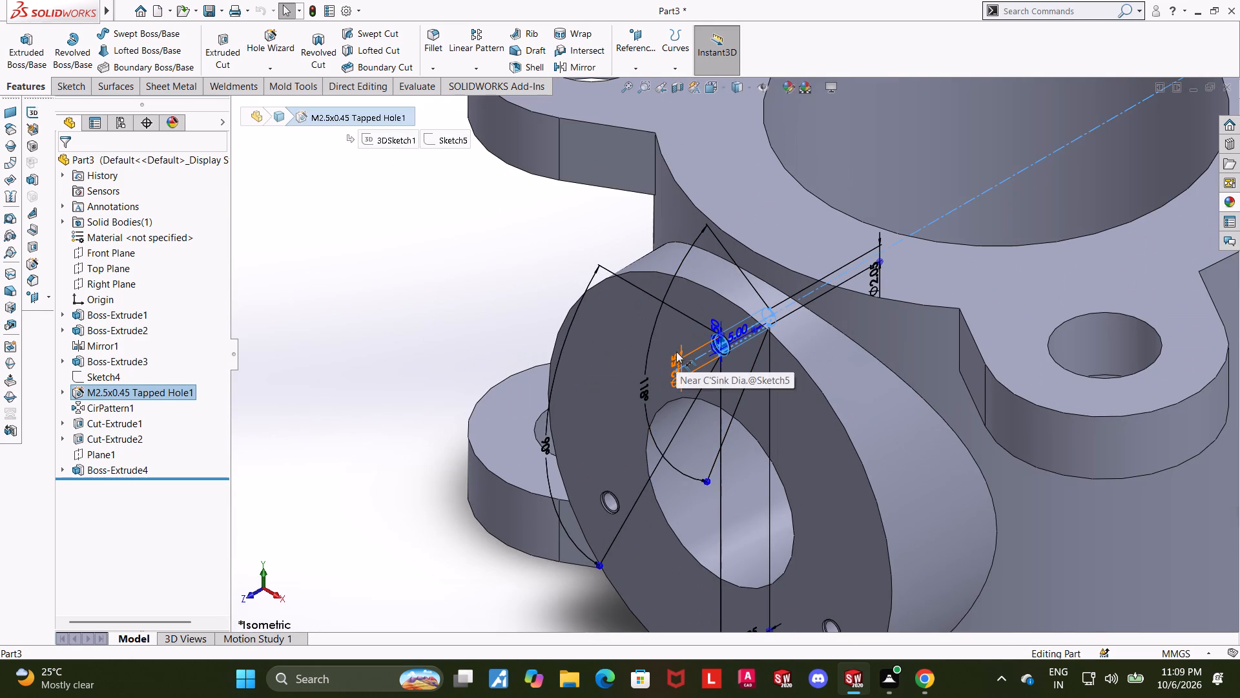
{"action": "left_click", "coordinate": [395, 332]}
Examine the side boss, its bore and the cylinder's interior from several angles.
{"action": "scroll", "coordinate": [398, 334], "scroll_direction": "up", "scroll_amount": 2}
{"action": "scroll", "coordinate": [602, 451], "scroll_direction": "up", "scroll_amount": 1}
{"action": "middle_click_drag", "start_coordinate": [602, 451], "coordinate": [614, 423]}
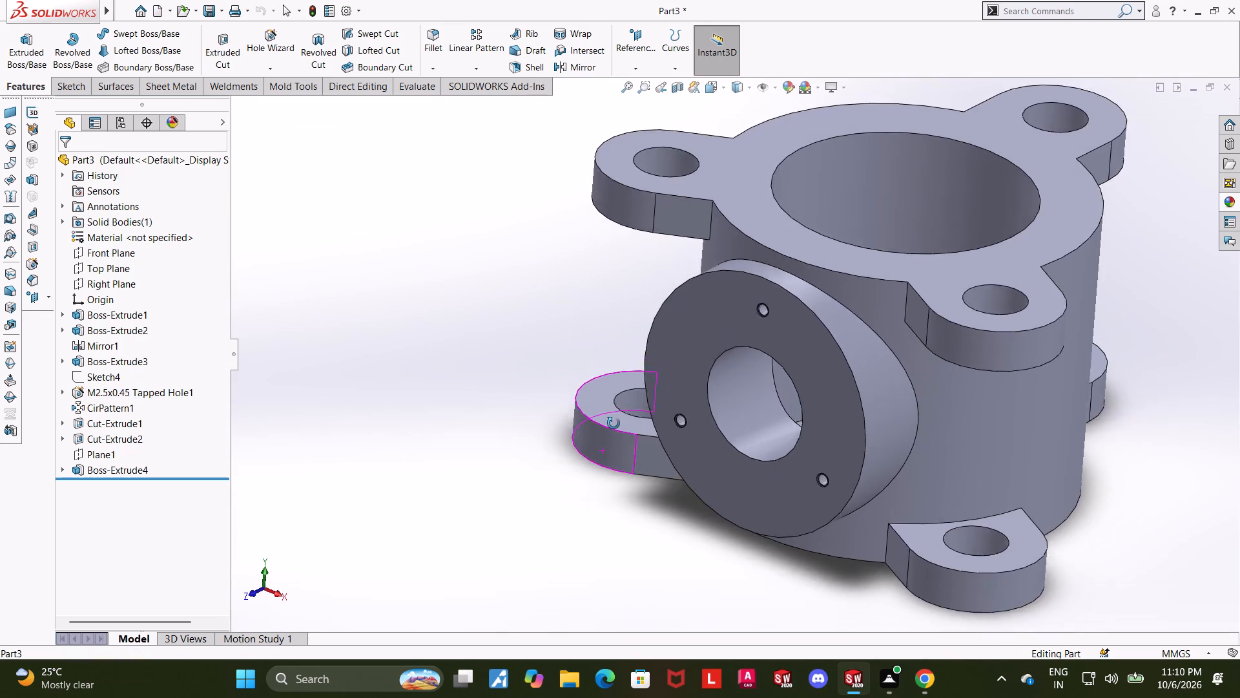
{"action": "middle_click_drag", "start_coordinate": [614, 423], "coordinate": [665, 350]}
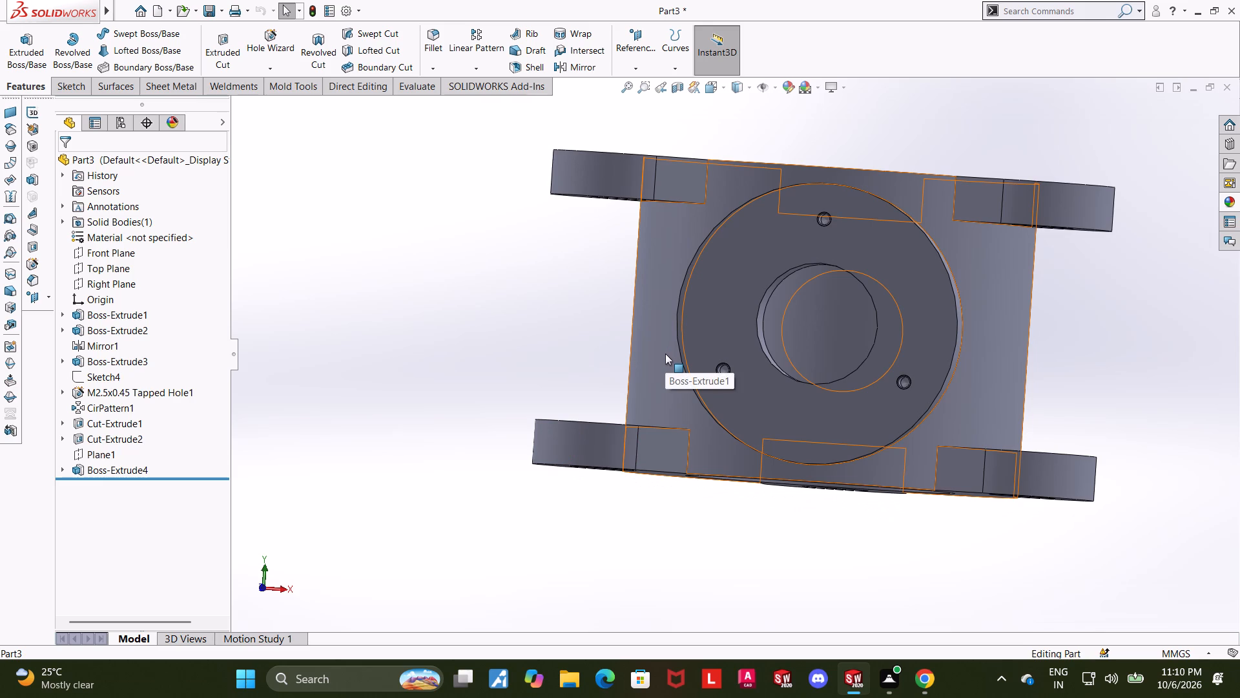
{"action": "scroll", "coordinate": [679, 355], "scroll_direction": "up", "scroll_amount": 4}
{"action": "middle_click_drag", "start_coordinate": [1057, 340], "coordinate": [1021, 421]}
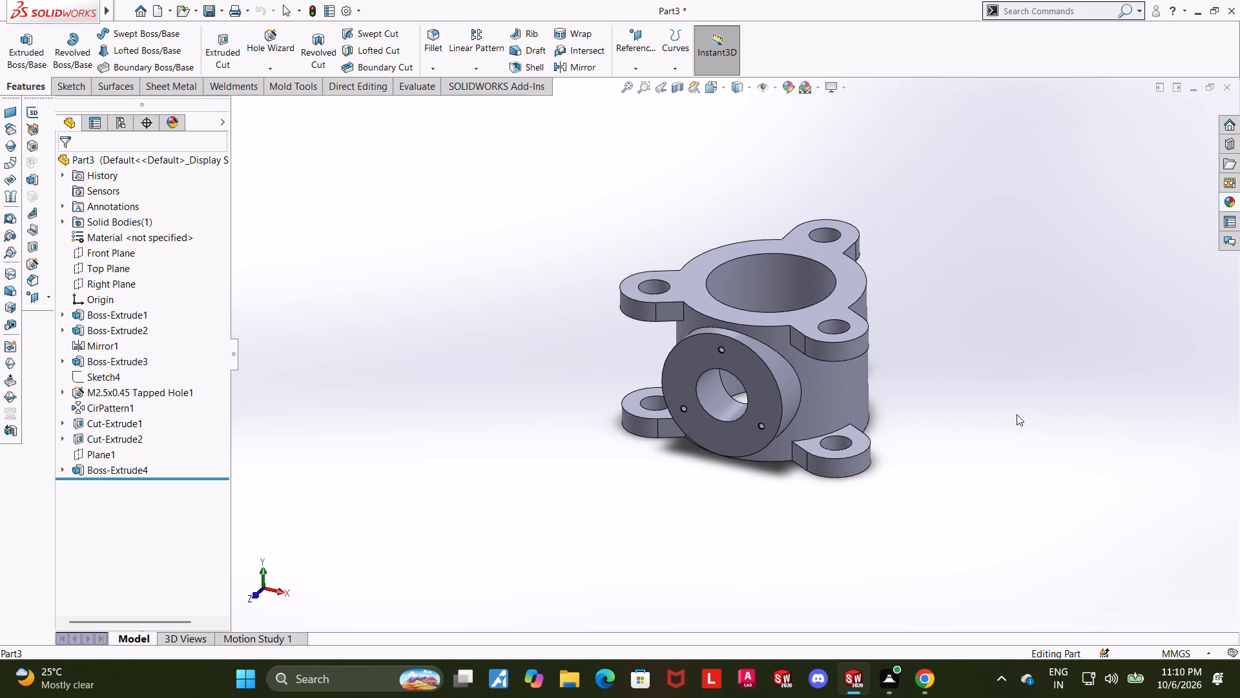
{"action": "middle_click_drag", "start_coordinate": [1036, 402], "coordinate": [964, 653]}
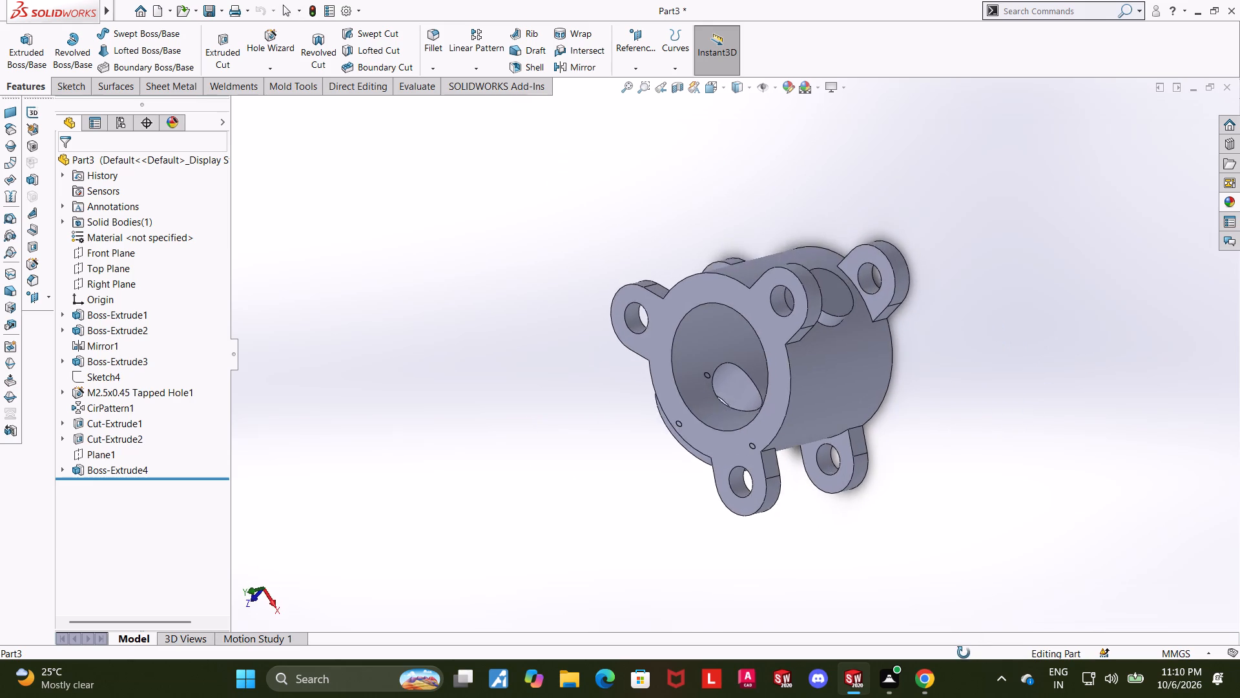
Examine the side boss from several angles and display its Boss-Extrude3 profile sketch with its diameter dimension.
{"action": "middle_click_drag", "start_coordinate": [964, 653], "coordinate": [1036, 438]}
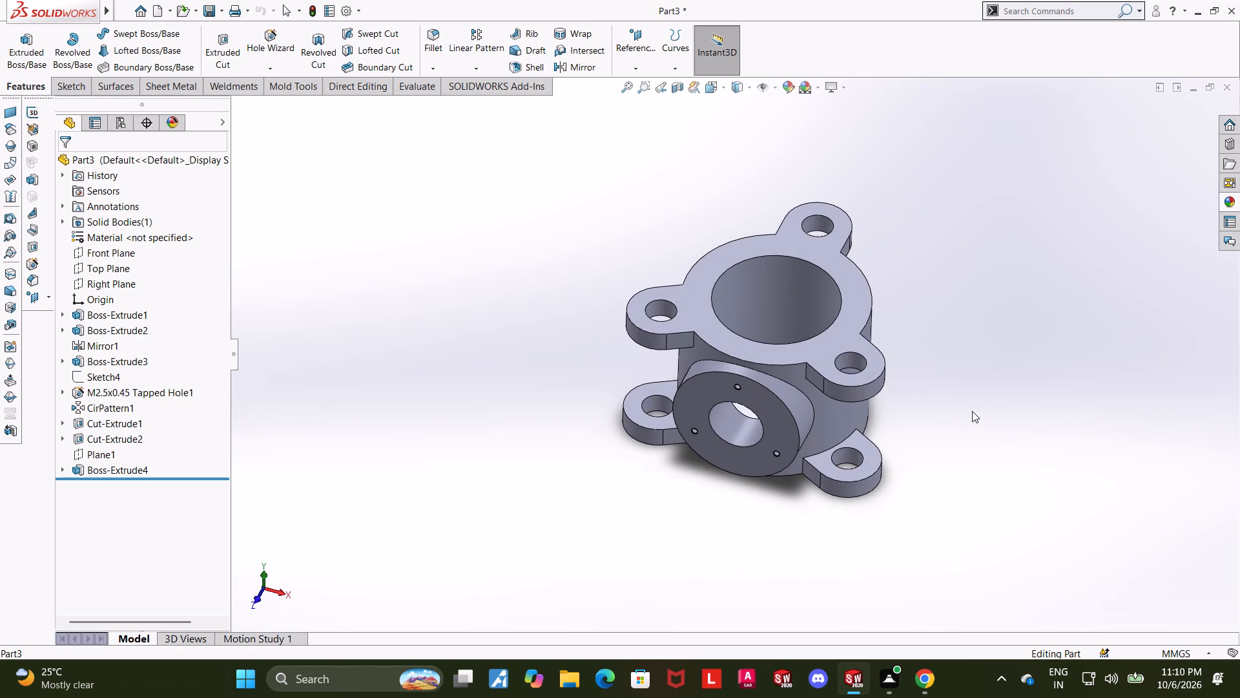
{"action": "scroll", "coordinate": [955, 404], "scroll_direction": "down", "scroll_amount": 1}
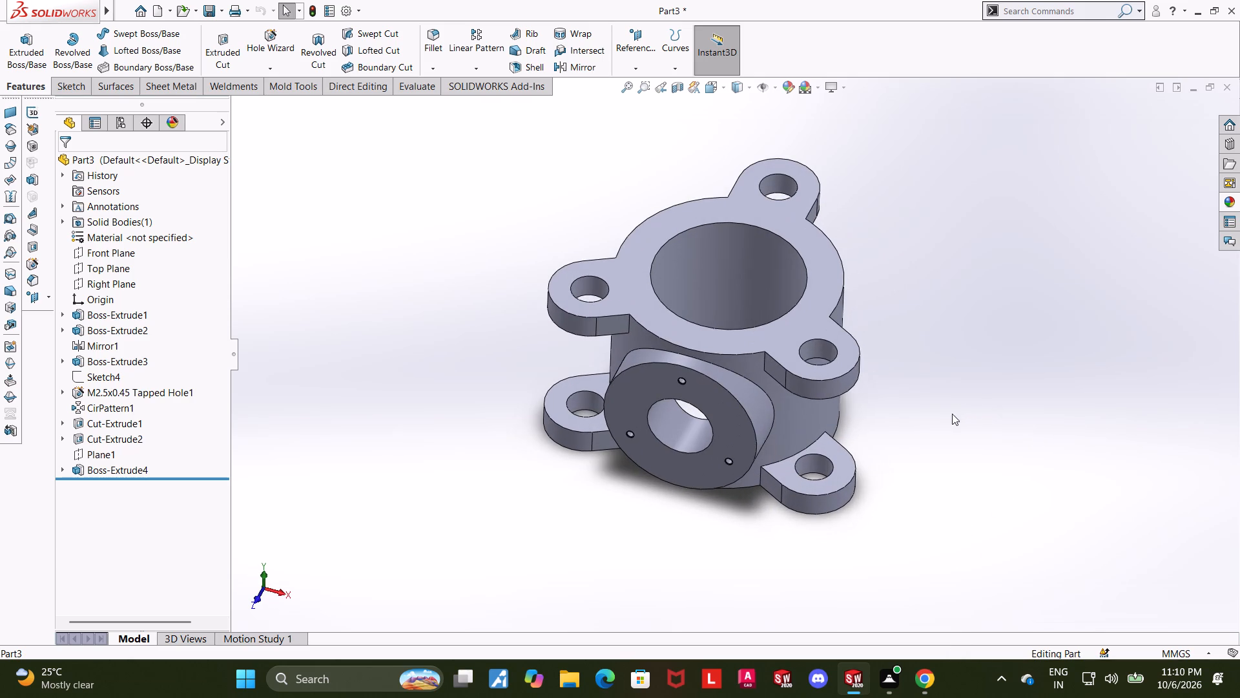
{"action": "middle_click_drag", "start_coordinate": [945, 416], "coordinate": [953, 335]}
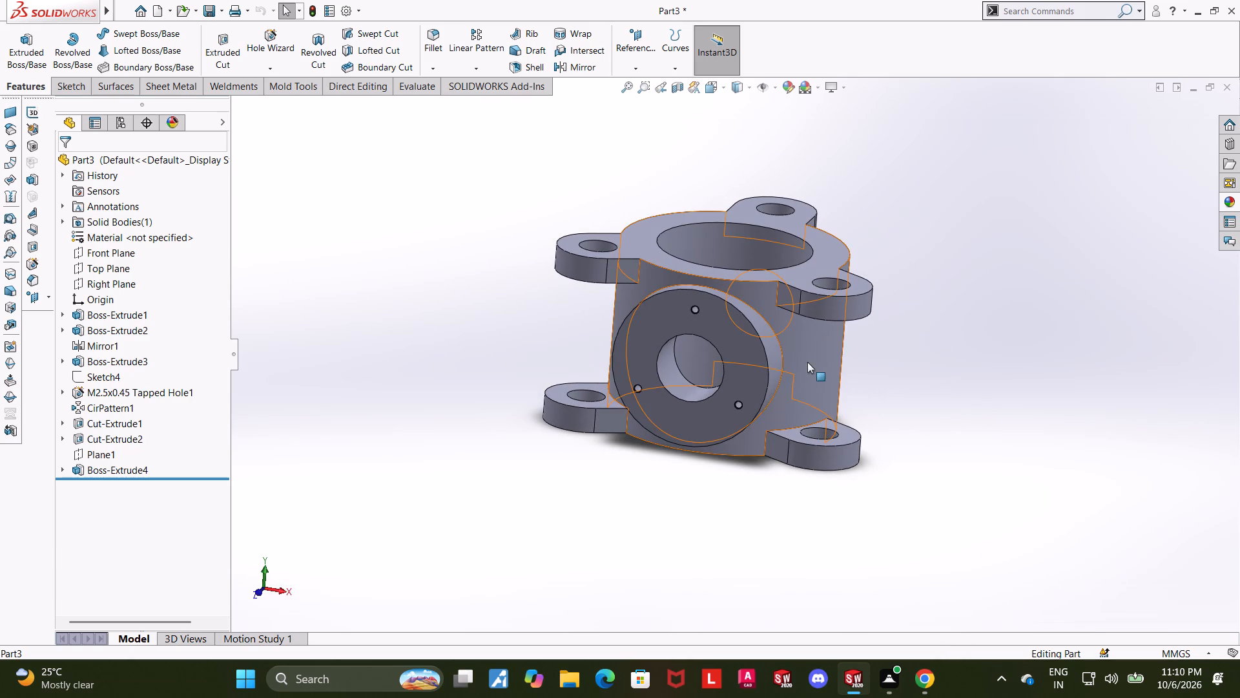
{"action": "left_click", "coordinate": [767, 364]}
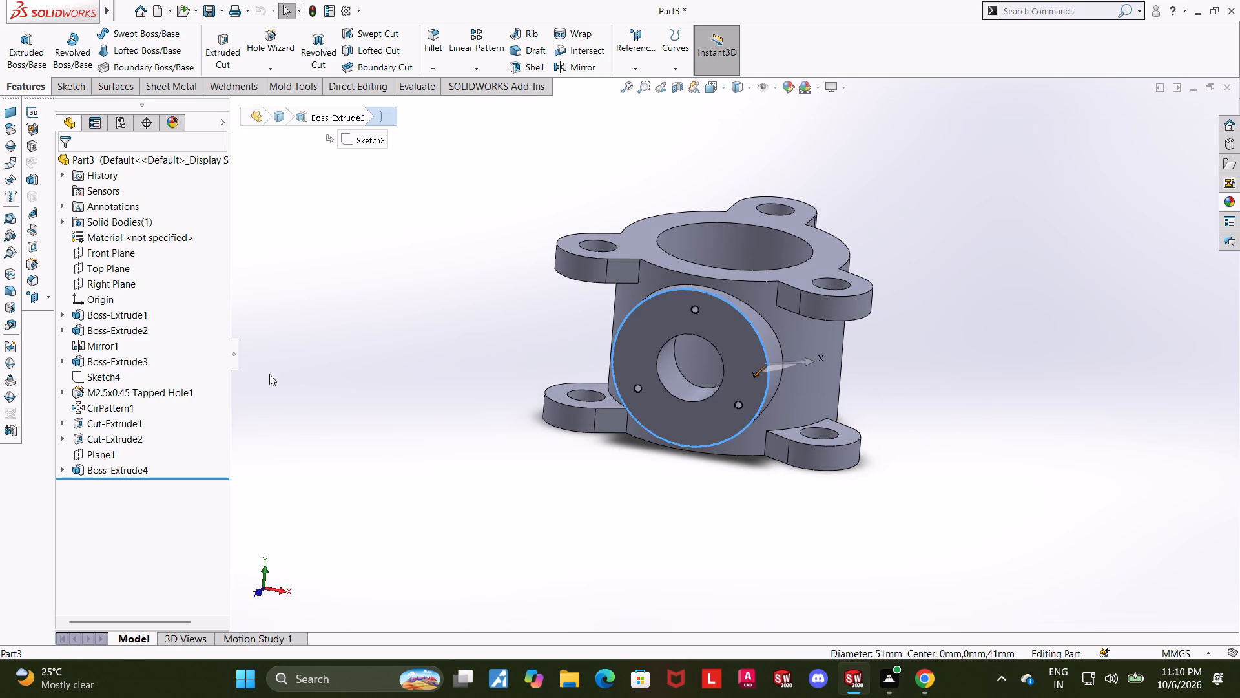
{"action": "left_click", "coordinate": [263, 374]}
{"action": "left_click", "coordinate": [65, 392]}
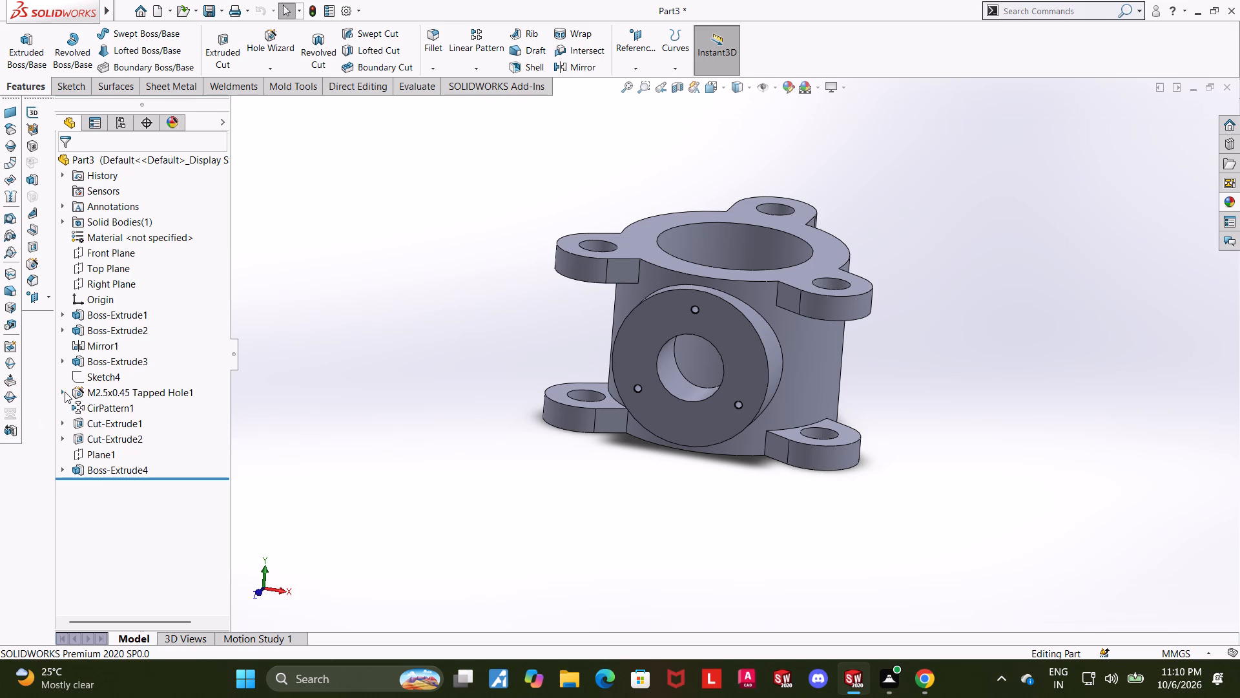
{"action": "left_click", "coordinate": [65, 392]}
{"action": "left_click", "coordinate": [64, 363]}
{"action": "left_click", "coordinate": [87, 377]}
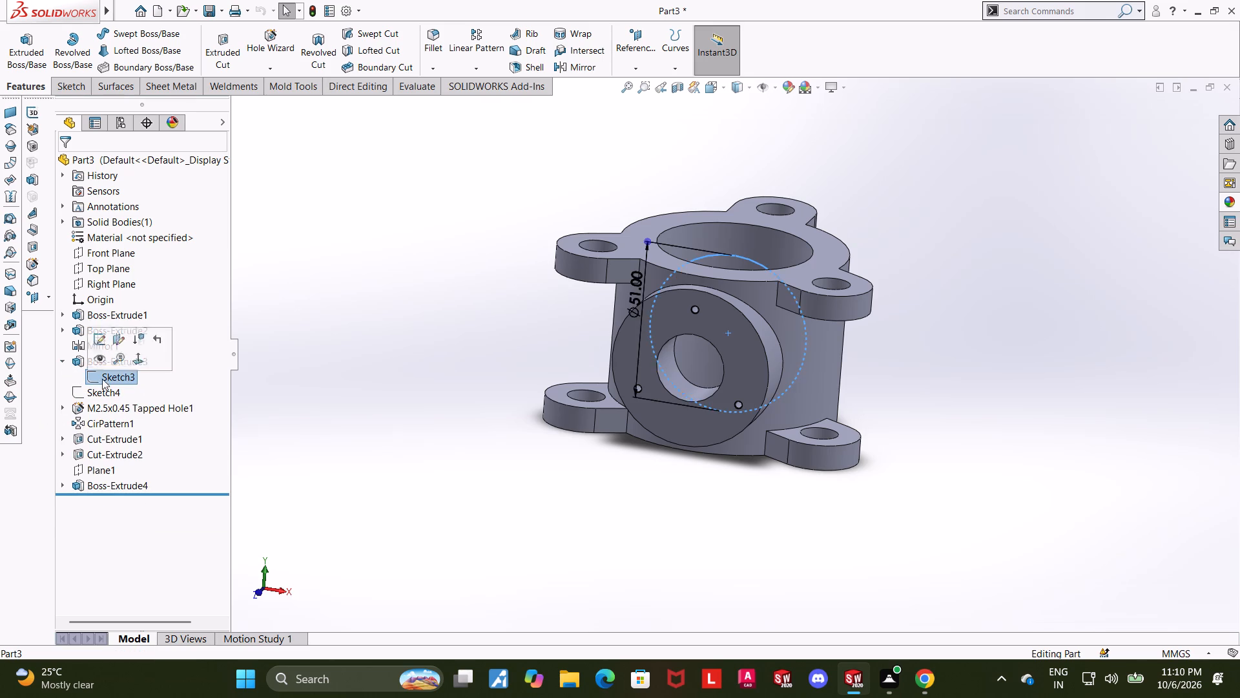
{"action": "middle_click_drag", "start_coordinate": [471, 396], "coordinate": [464, 399]}
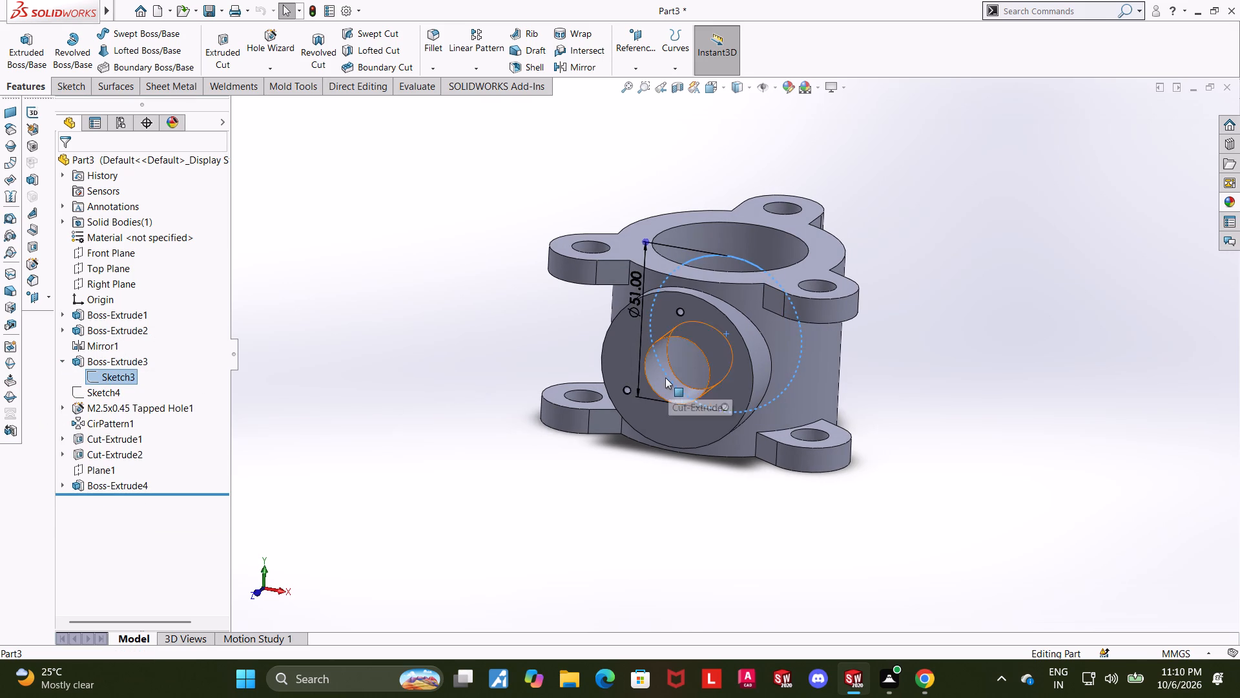
{"action": "scroll", "coordinate": [851, 352], "scroll_direction": "down", "scroll_amount": 1}
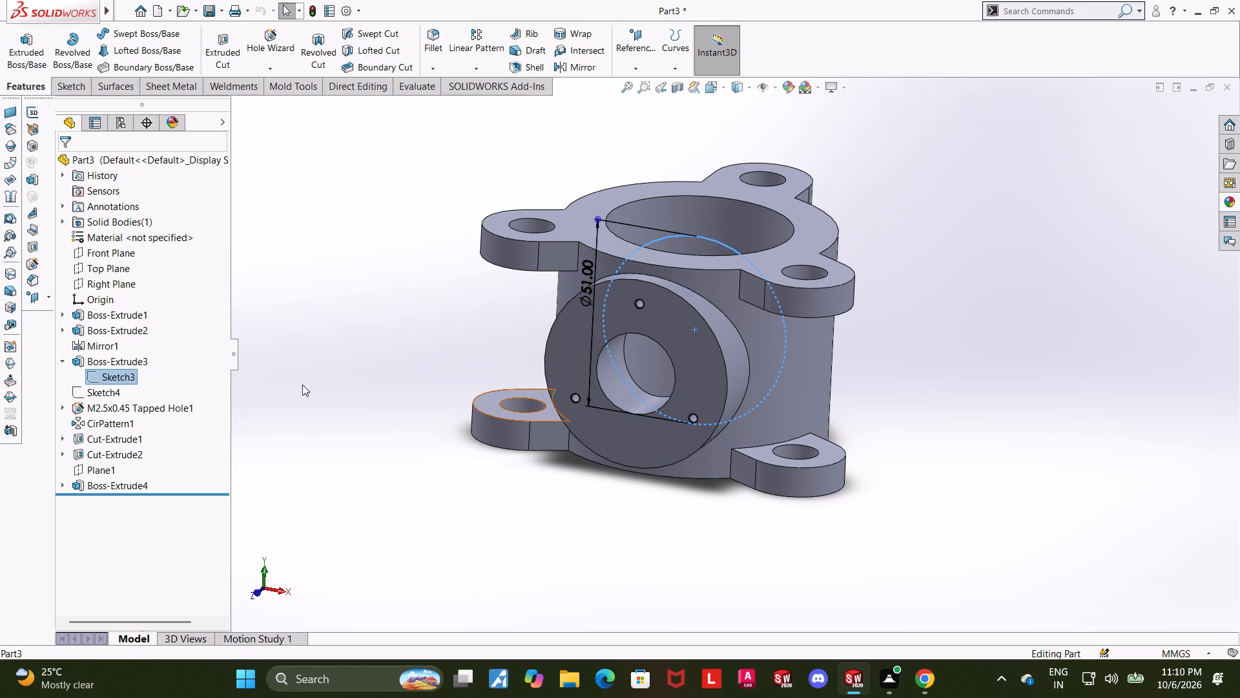
{"action": "left_click", "coordinate": [382, 368]}
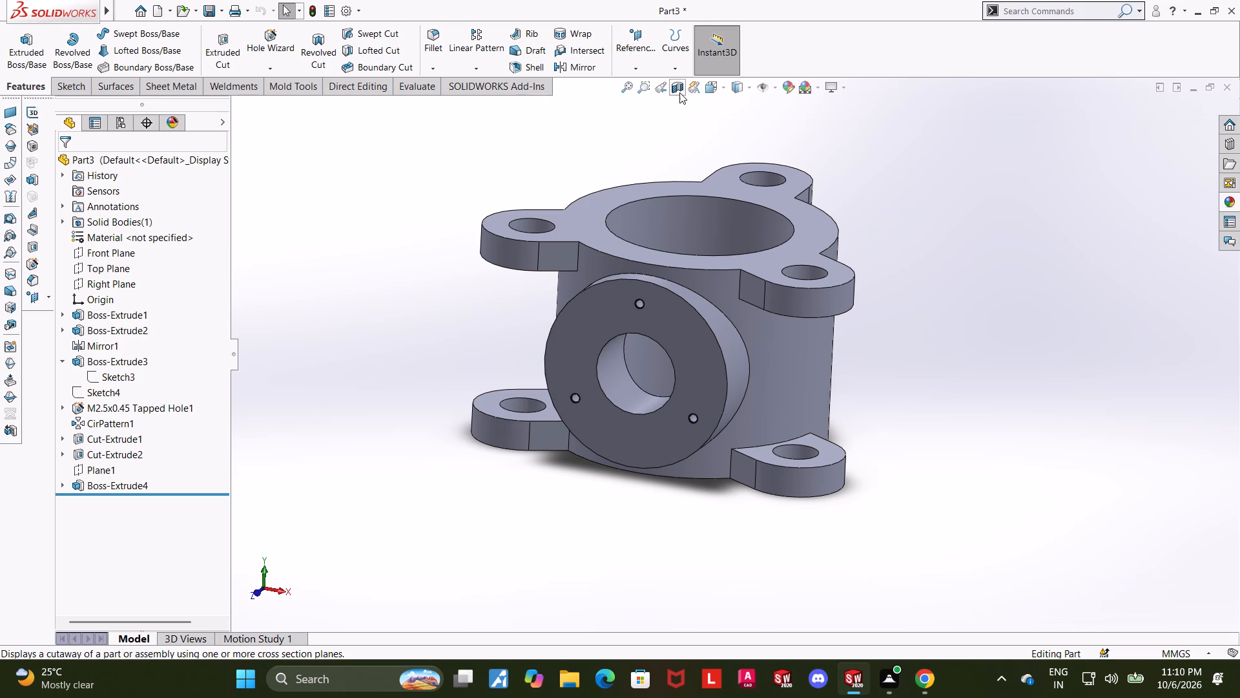
Apply a planar section view through the part on the Right Plane with zero offset.
{"action": "left_click", "coordinate": [679, 92]}
{"action": "middle_click_drag", "start_coordinate": [1038, 313], "coordinate": [1026, 315]}
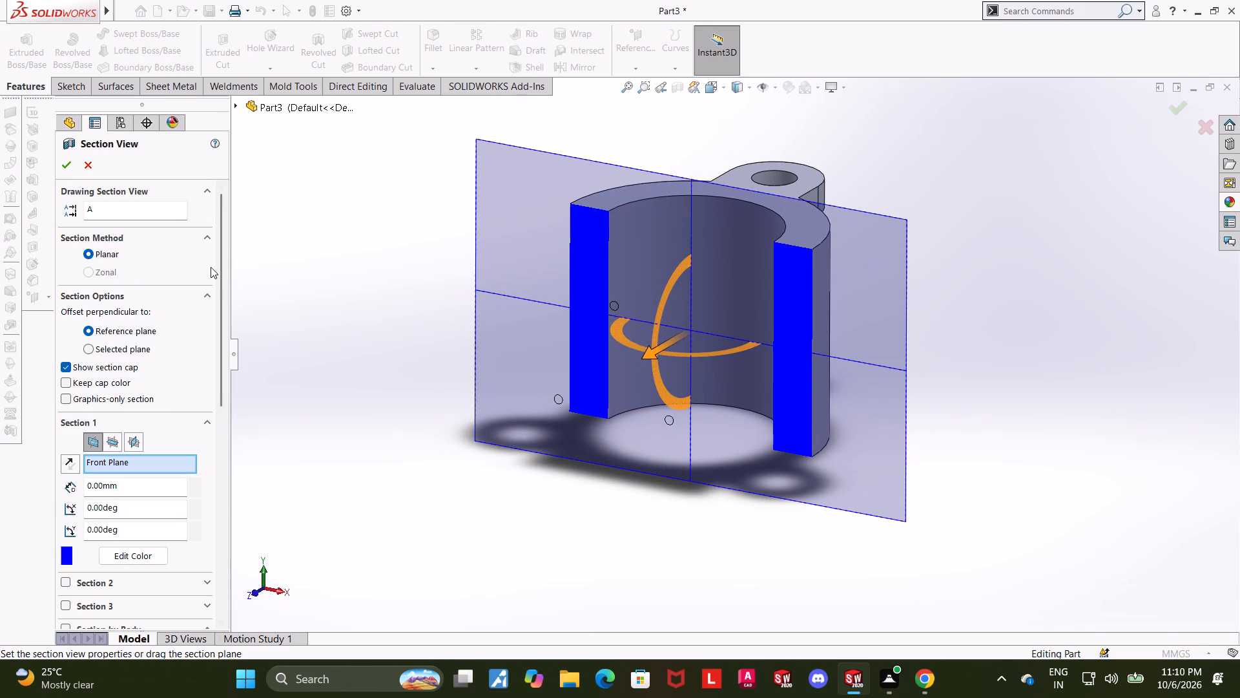
{"action": "left_click", "coordinate": [130, 434]}
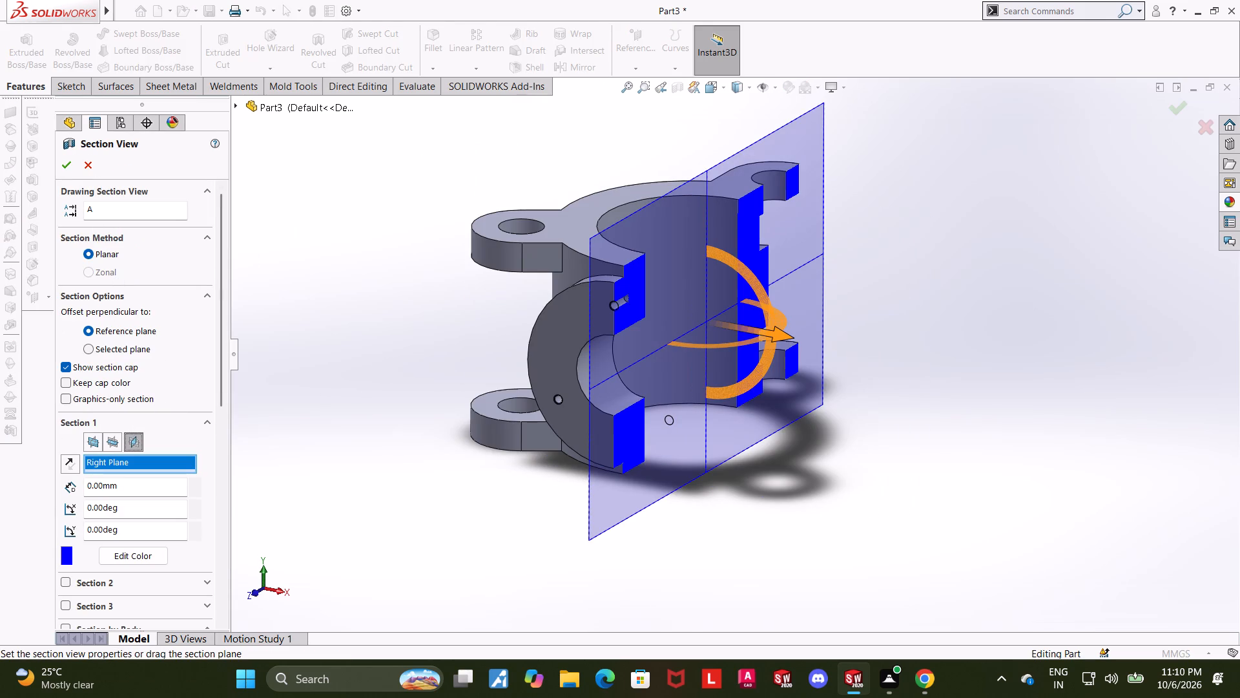
{"action": "left_click", "coordinate": [65, 167]}
{"action": "left_click", "coordinate": [1022, 272]}
Examine the sectioned M2.5x0.45 tapped hole, its dimensions and the surrounding boss wall up close.
{"action": "middle_click_drag", "start_coordinate": [956, 308], "coordinate": [927, 317]}
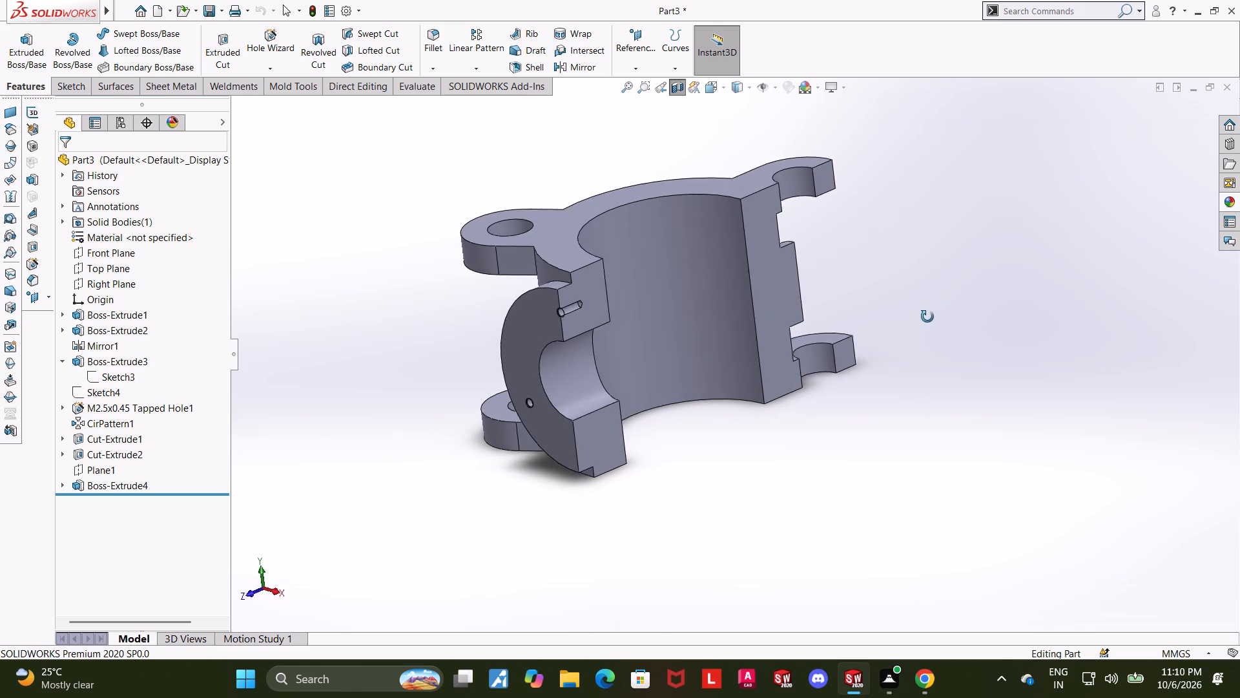
{"action": "middle_click_drag", "start_coordinate": [927, 317], "coordinate": [953, 268]}
{"action": "scroll", "coordinate": [619, 248], "scroll_direction": "down", "scroll_amount": 10}
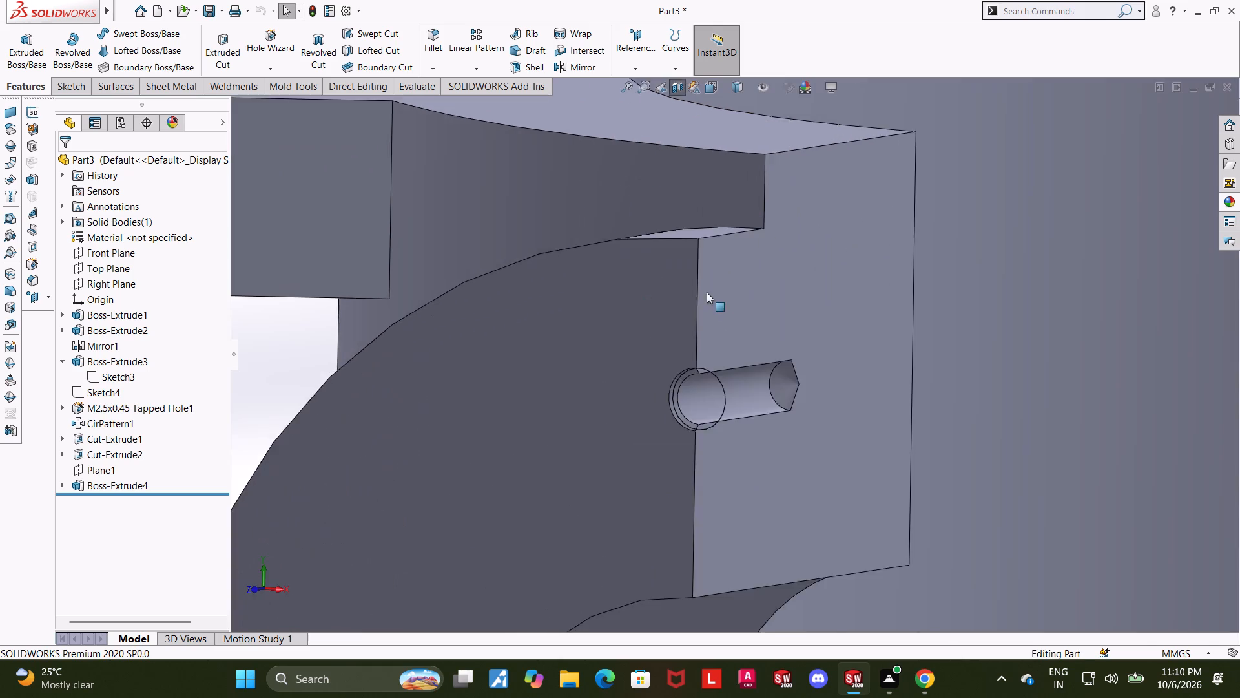
{"action": "middle_click_drag", "start_coordinate": [705, 297], "coordinate": [681, 312]}
{"action": "scroll", "coordinate": [689, 407], "scroll_direction": "down", "scroll_amount": 3}
{"action": "left_click", "coordinate": [672, 416]}
{"action": "scroll", "coordinate": [672, 416], "scroll_direction": "up", "scroll_amount": 3}
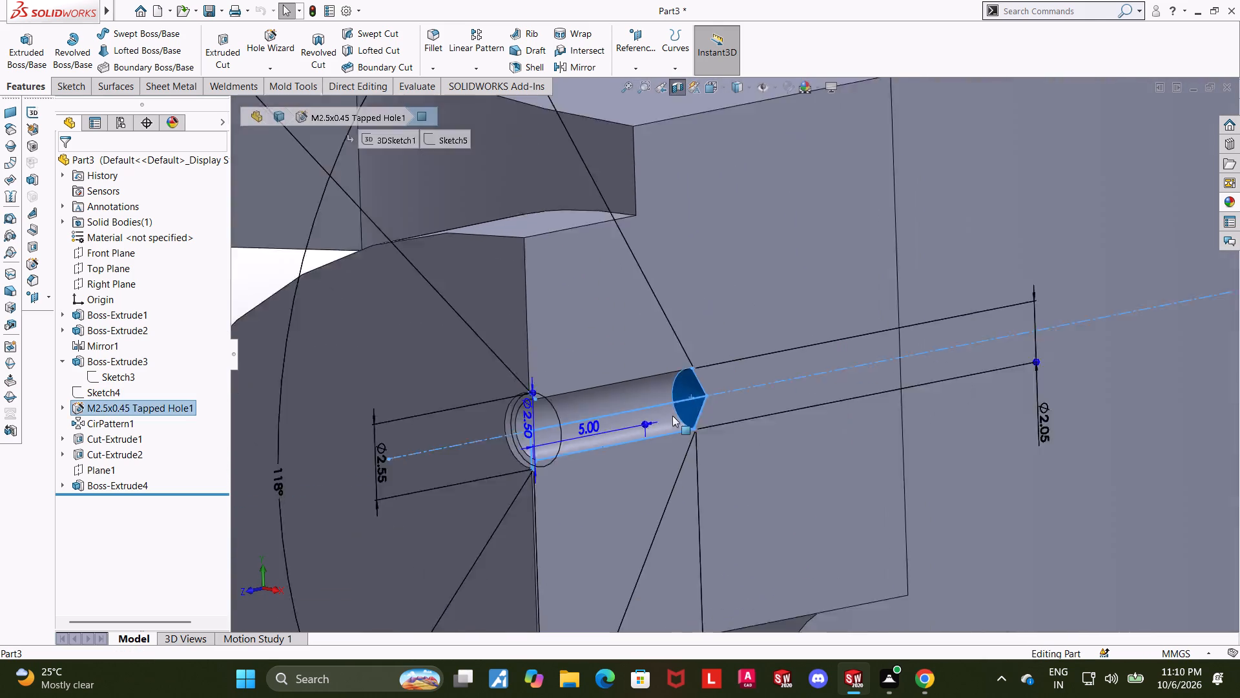
{"action": "scroll", "coordinate": [672, 416], "scroll_direction": "up", "scroll_amount": 8}
{"action": "scroll", "coordinate": [673, 401], "scroll_direction": "down", "scroll_amount": 4}
{"action": "scroll", "coordinate": [695, 392], "scroll_direction": "up", "scroll_amount": 1}
{"action": "middle_click_drag", "start_coordinate": [695, 392], "coordinate": [677, 390]}
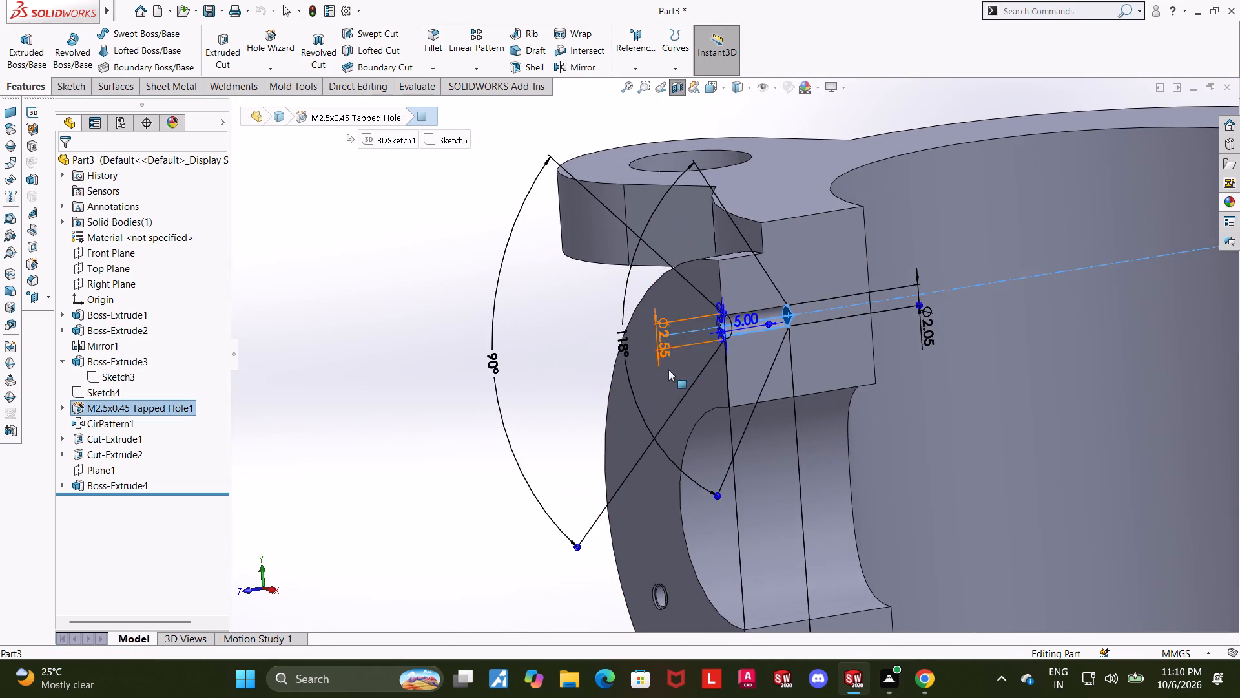
{"action": "scroll", "coordinate": [665, 339], "scroll_direction": "down", "scroll_amount": 4}
{"action": "scroll", "coordinate": [677, 356], "scroll_direction": "up", "scroll_amount": 7}
{"action": "middle_click", "coordinate": [727, 378]}
{"action": "left_click", "coordinate": [435, 407]}
{"action": "scroll", "coordinate": [620, 465], "scroll_direction": "up", "scroll_amount": 1}
{"action": "middle_click_drag", "start_coordinate": [621, 465], "coordinate": [697, 463]}
{"action": "left_click_drag", "start_coordinate": [1239, 388], "coordinate": [1227, 383]}
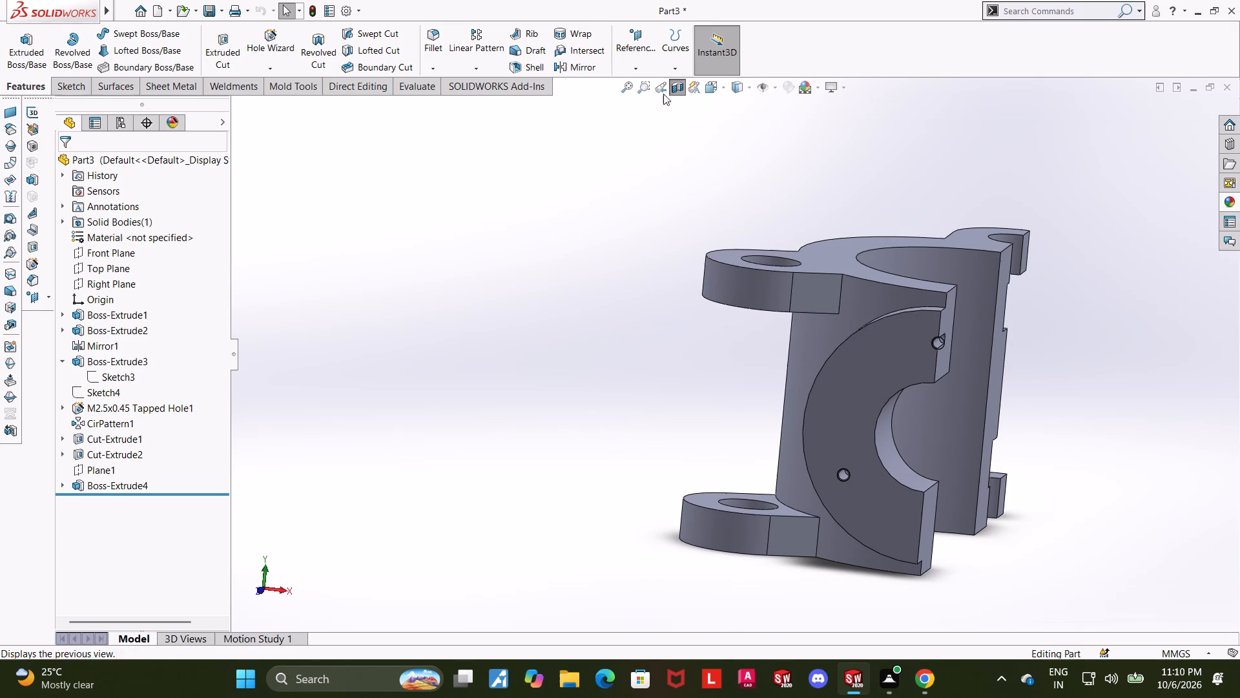
Turn off the section view and show the complete part in isometric orientation.
{"action": "left_click", "coordinate": [674, 89]}
{"action": "scroll", "coordinate": [907, 296], "scroll_direction": "up", "scroll_amount": 3}
{"action": "middle_click", "coordinate": [1055, 334]}
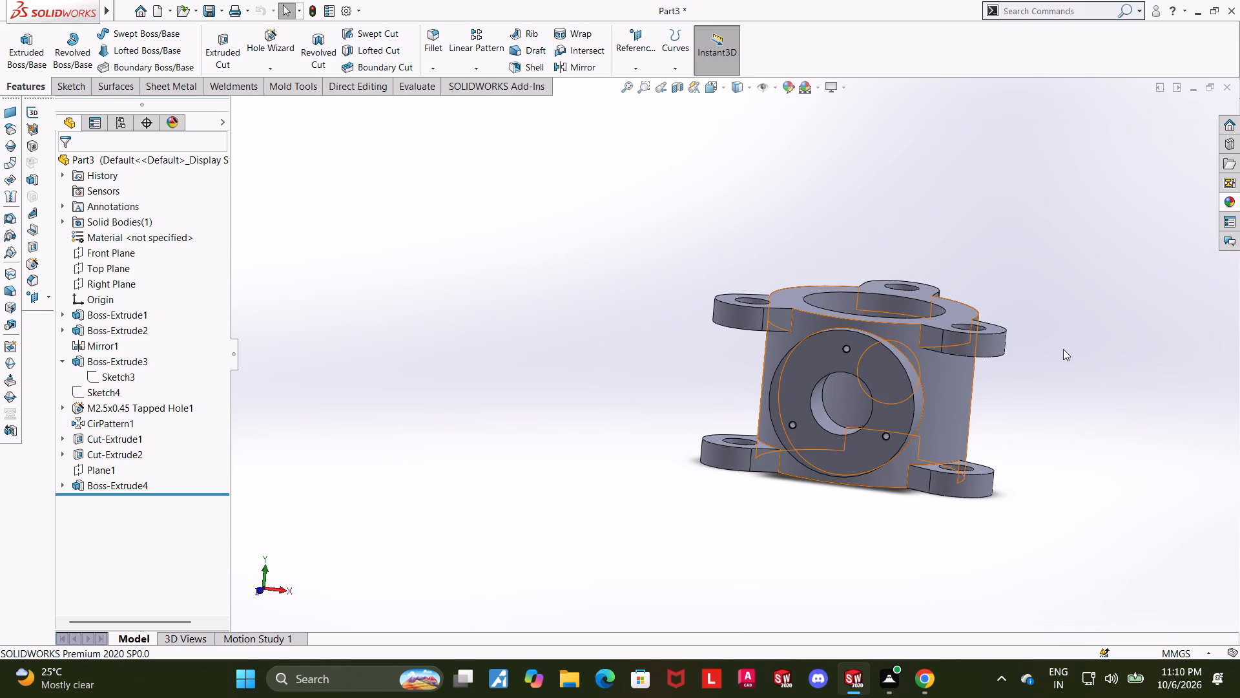
{"action": "scroll", "coordinate": [1083, 394], "scroll_direction": "down", "scroll_amount": 1}
{"action": "middle_click_drag", "start_coordinate": [1067, 394], "coordinate": [1046, 419]}
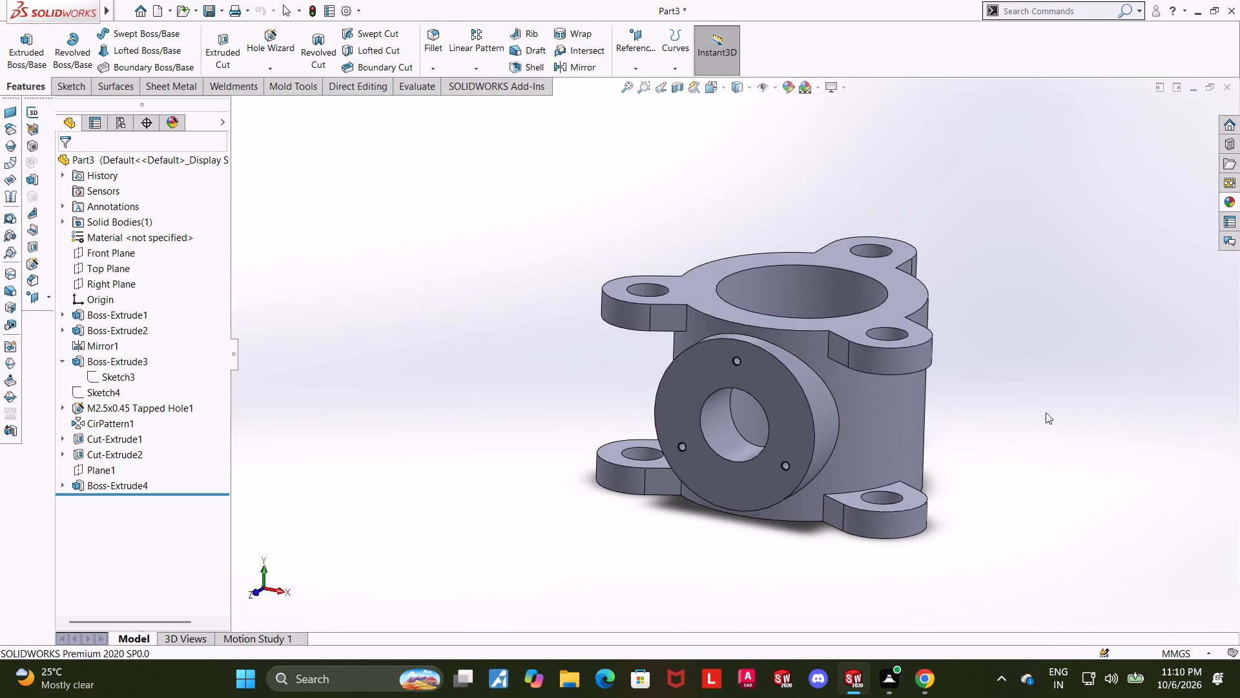
{"action": "scroll", "coordinate": [1016, 360], "scroll_direction": "down", "scroll_amount": 1}
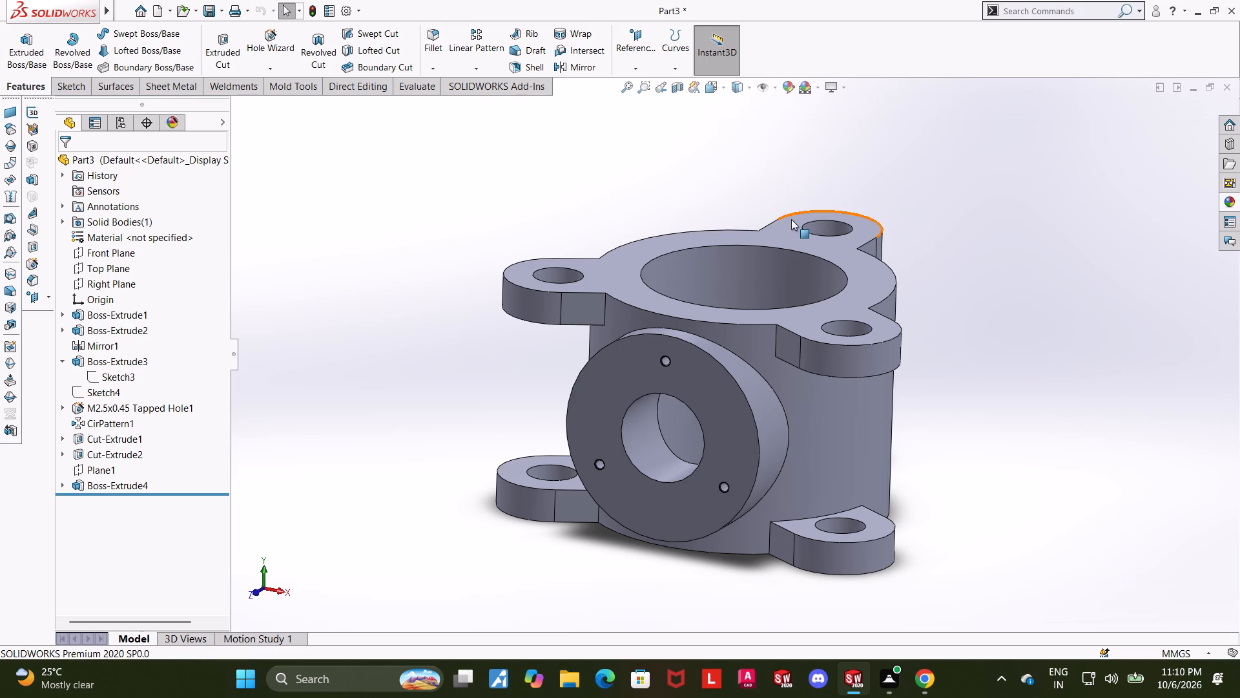
{"action": "key", "text": "ctrl+7"}
{"action": "scroll", "coordinate": [739, 479], "scroll_direction": "down", "scroll_amount": 2}
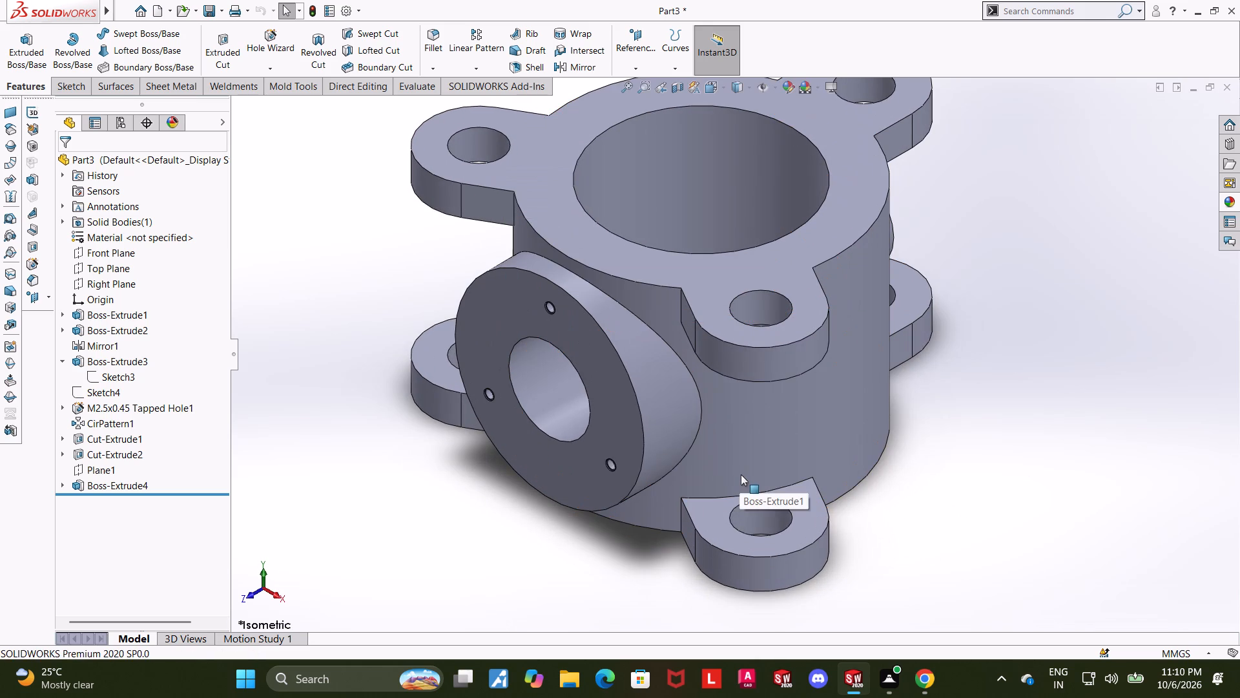
{"action": "scroll", "coordinate": [732, 277], "scroll_direction": "up", "scroll_amount": 1}
{"action": "scroll", "coordinate": [734, 220], "scroll_direction": "up", "scroll_amount": 2}
{"action": "scroll", "coordinate": [743, 247], "scroll_direction": "down", "scroll_amount": 1}
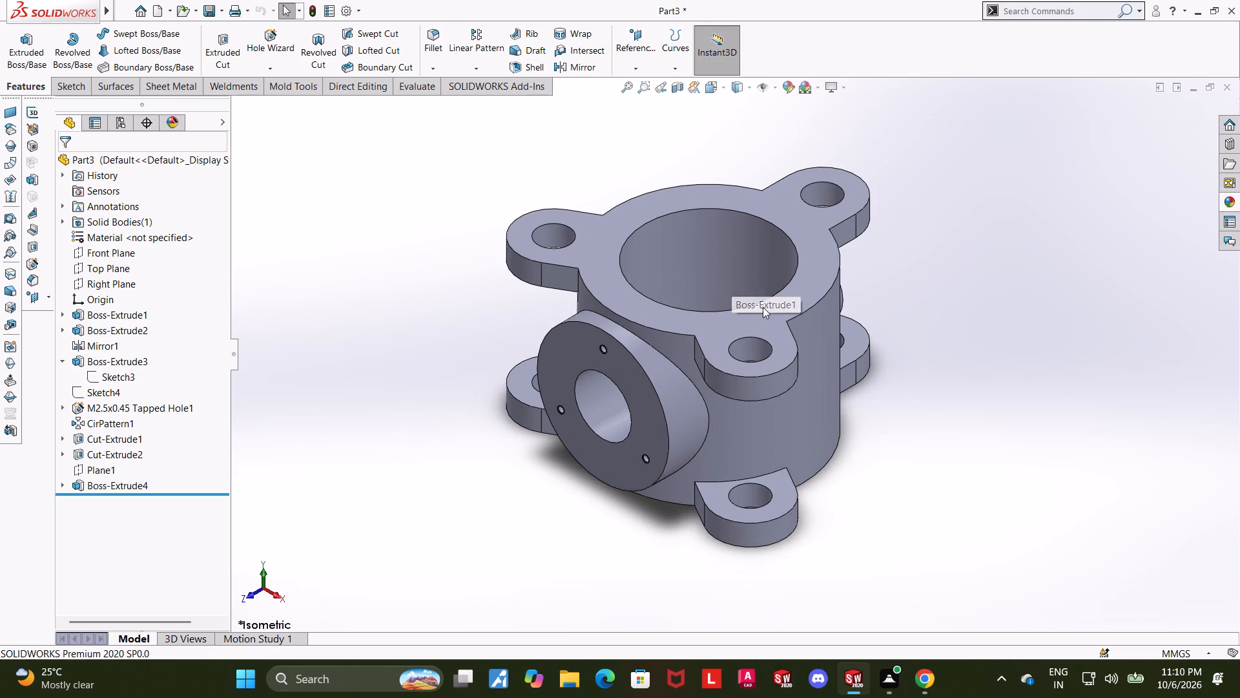
{"action": "scroll", "coordinate": [763, 315], "scroll_direction": "down", "scroll_amount": 1}
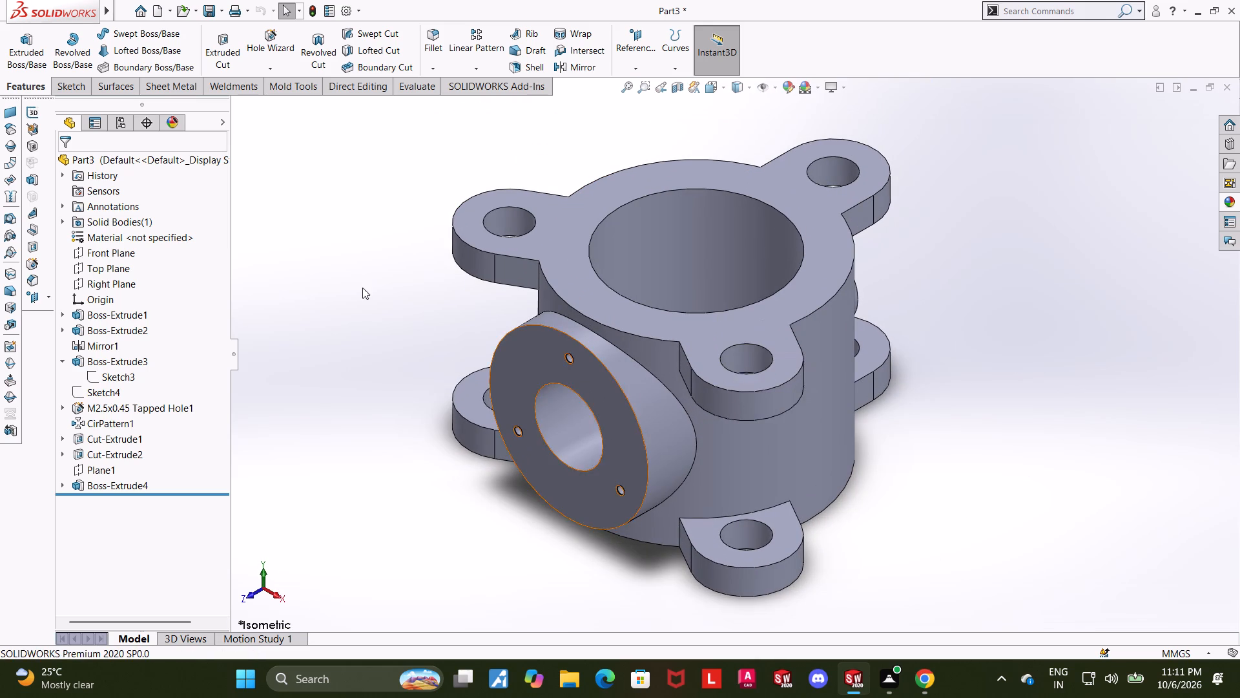
Apply a standard red color appearance to the whole part.
{"action": "right_click", "coordinate": [86, 165]}
{"action": "left_click", "coordinate": [112, 147]}
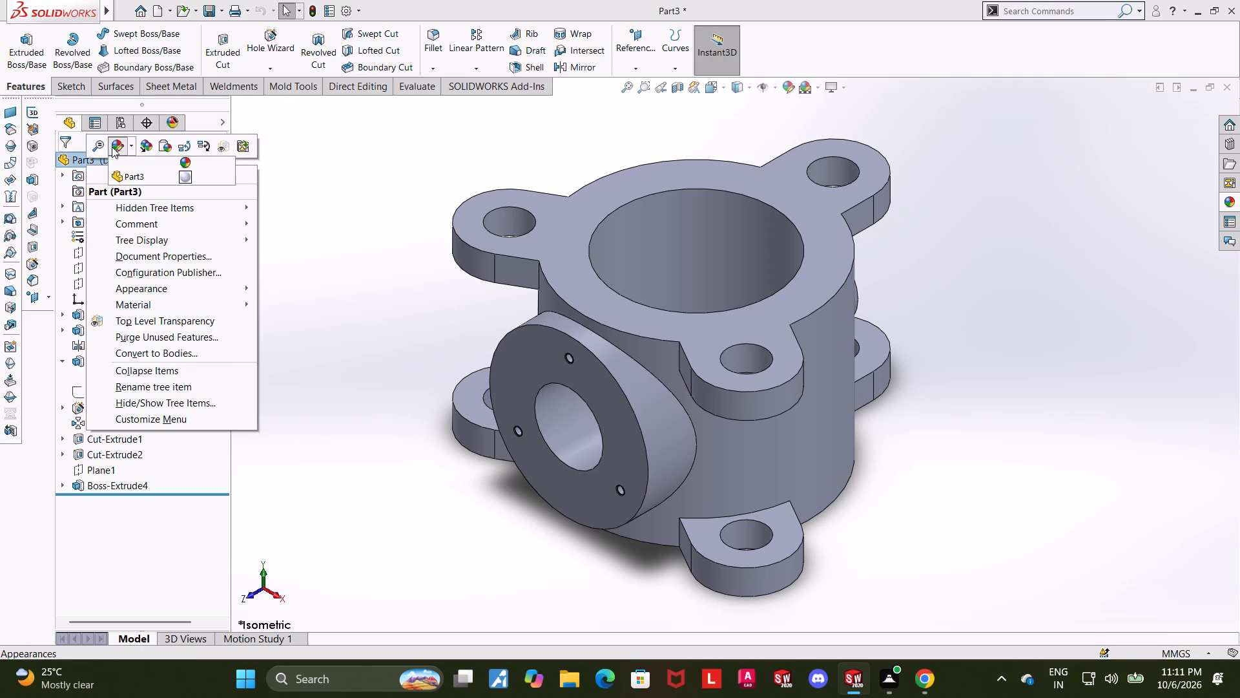
{"action": "left_click", "coordinate": [118, 145]}
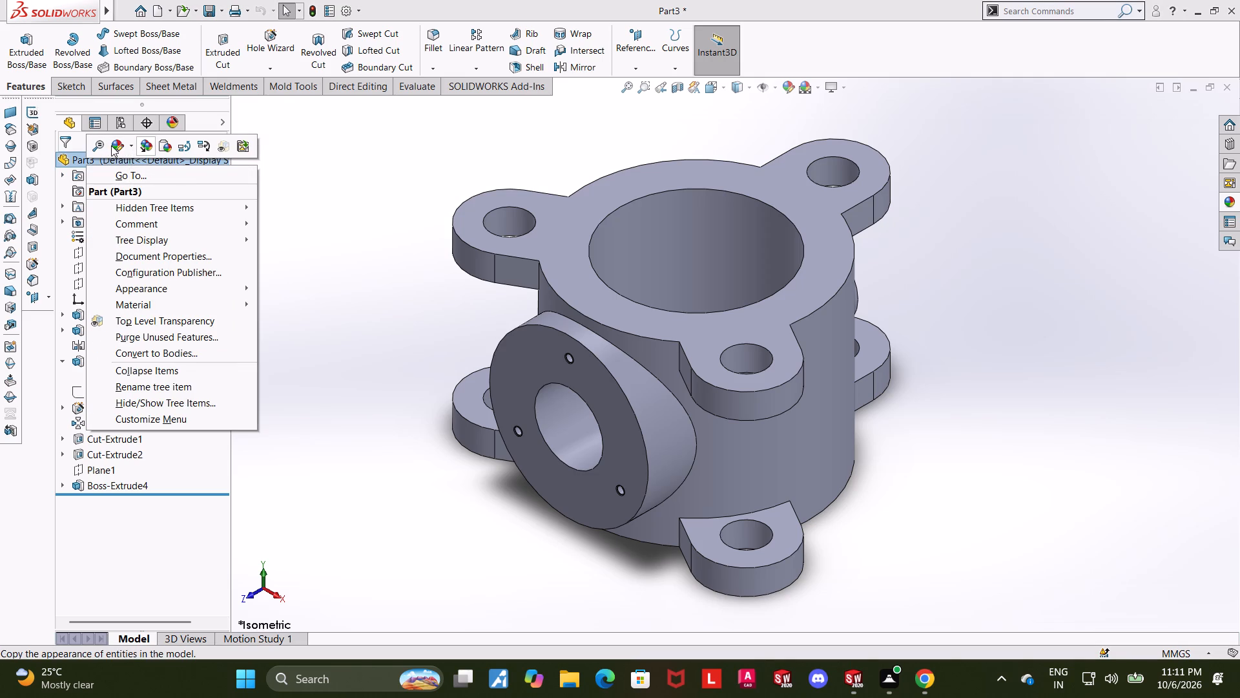
{"action": "left_click", "coordinate": [114, 147]}
{"action": "left_click", "coordinate": [188, 176]}
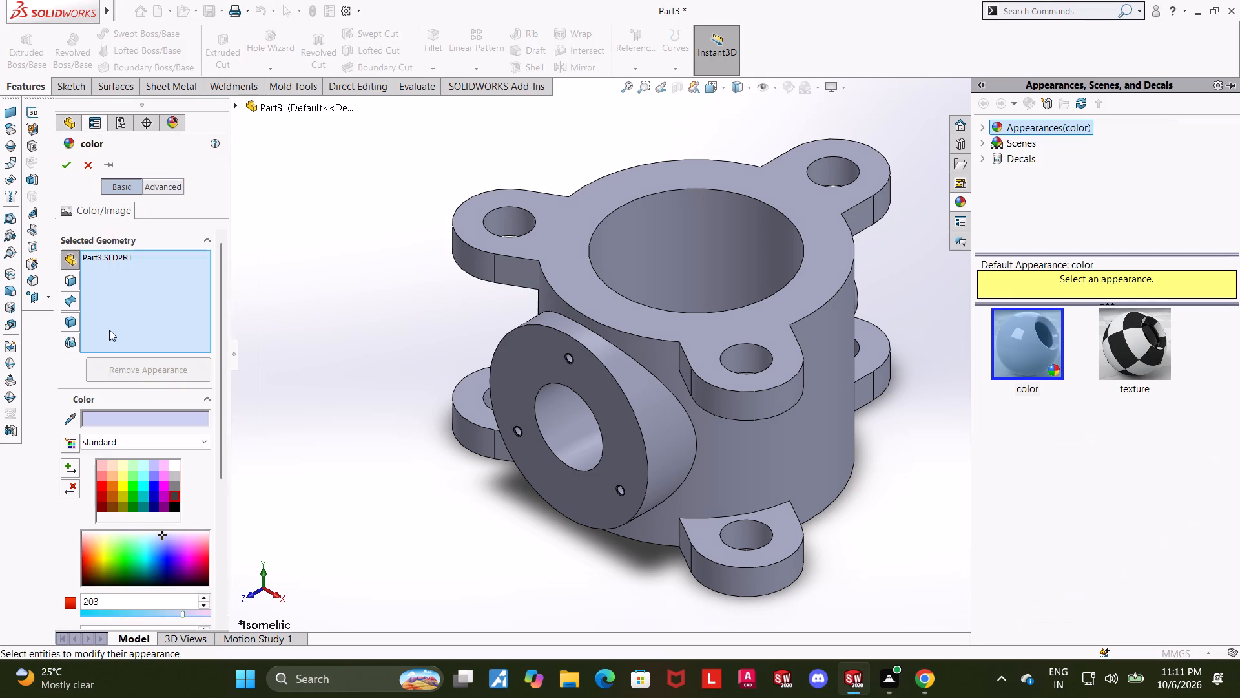
{"action": "left_click", "coordinate": [101, 487]}
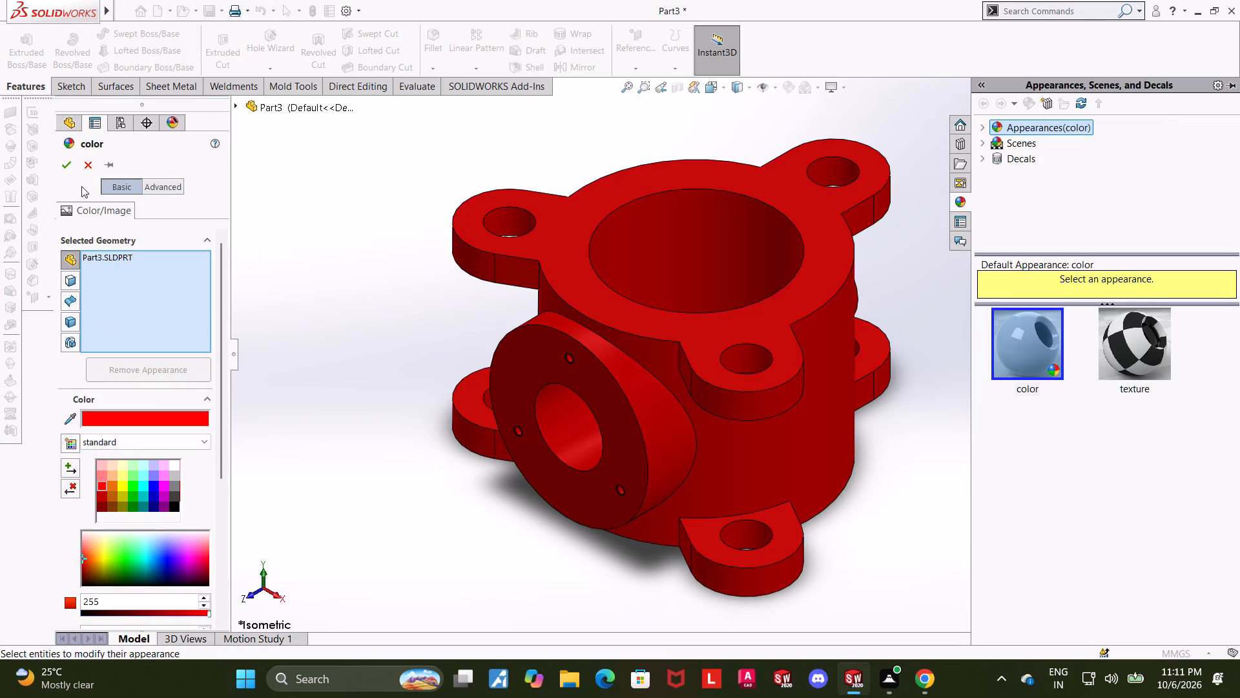
{"action": "left_click", "coordinate": [68, 165]}
{"action": "left_click", "coordinate": [298, 328]}
Color the M2.5x0.45 tapped hole, CirPattern1, Cut-Extrude1 and Cut-Extrude2 features dark gray.
{"action": "left_click", "coordinate": [147, 411]}
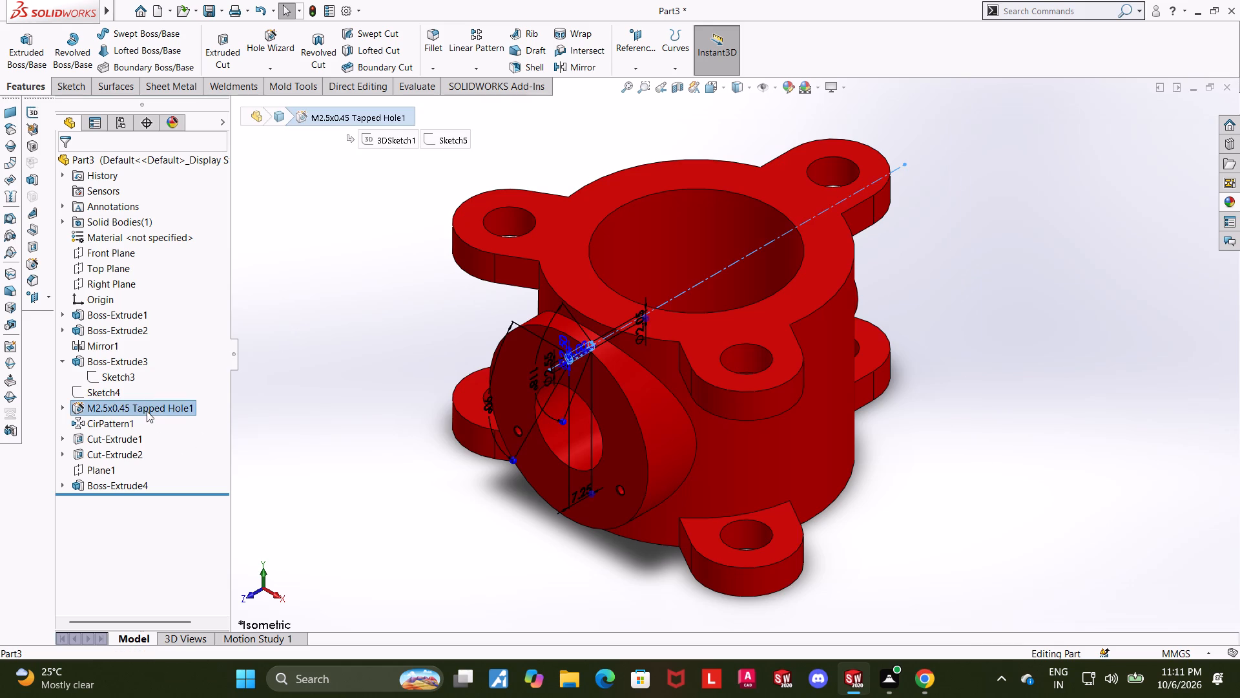
{"action": "left_click", "coordinate": [103, 434], "text": "ctrl"}
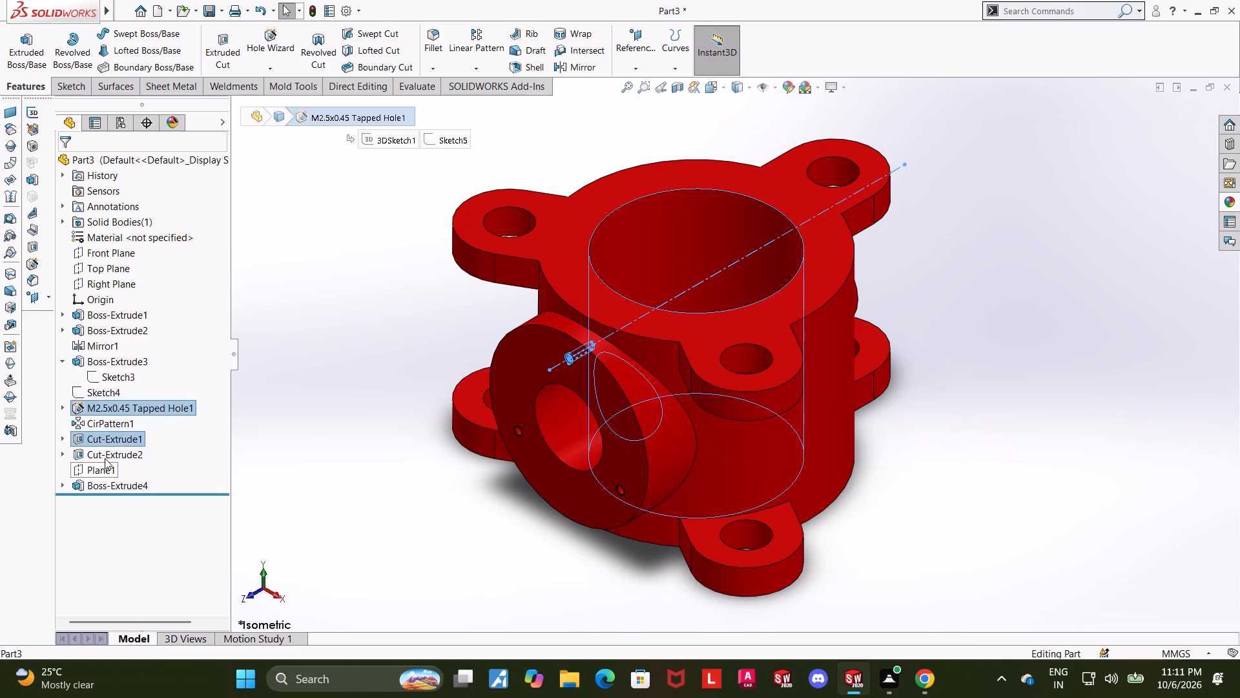
{"action": "left_click", "coordinate": [96, 426], "text": "ctrl"}
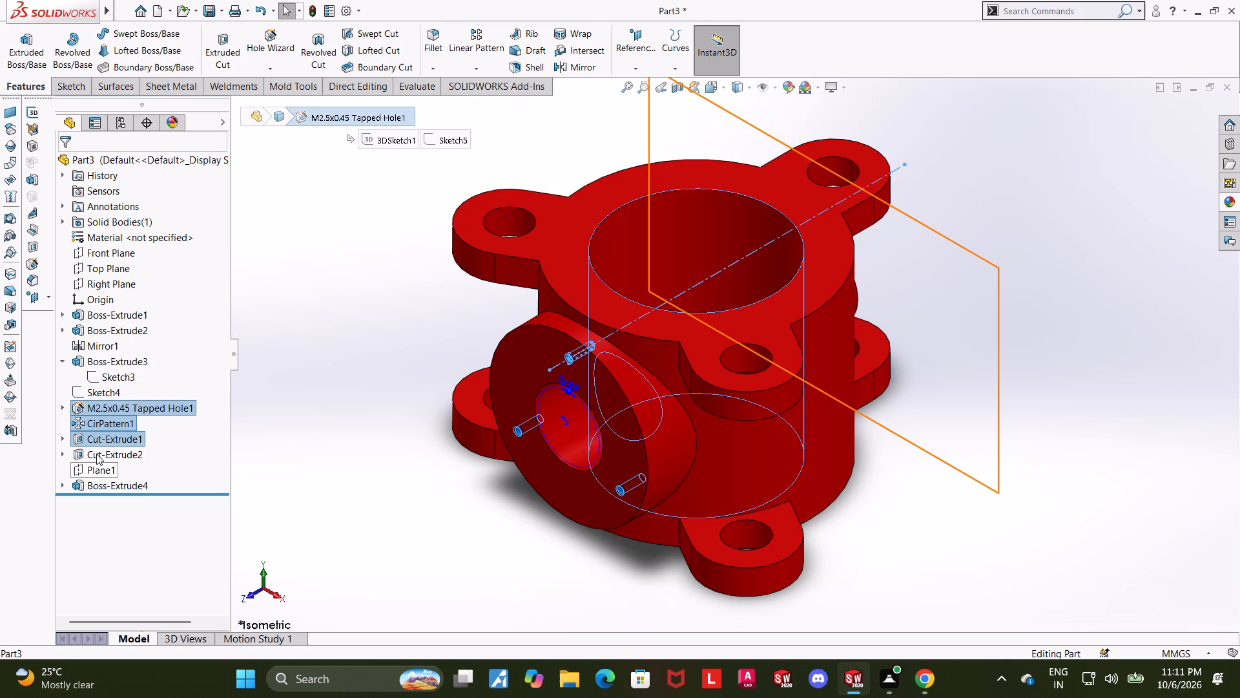
{"action": "left_click", "coordinate": [96, 454], "text": "ctrl"}
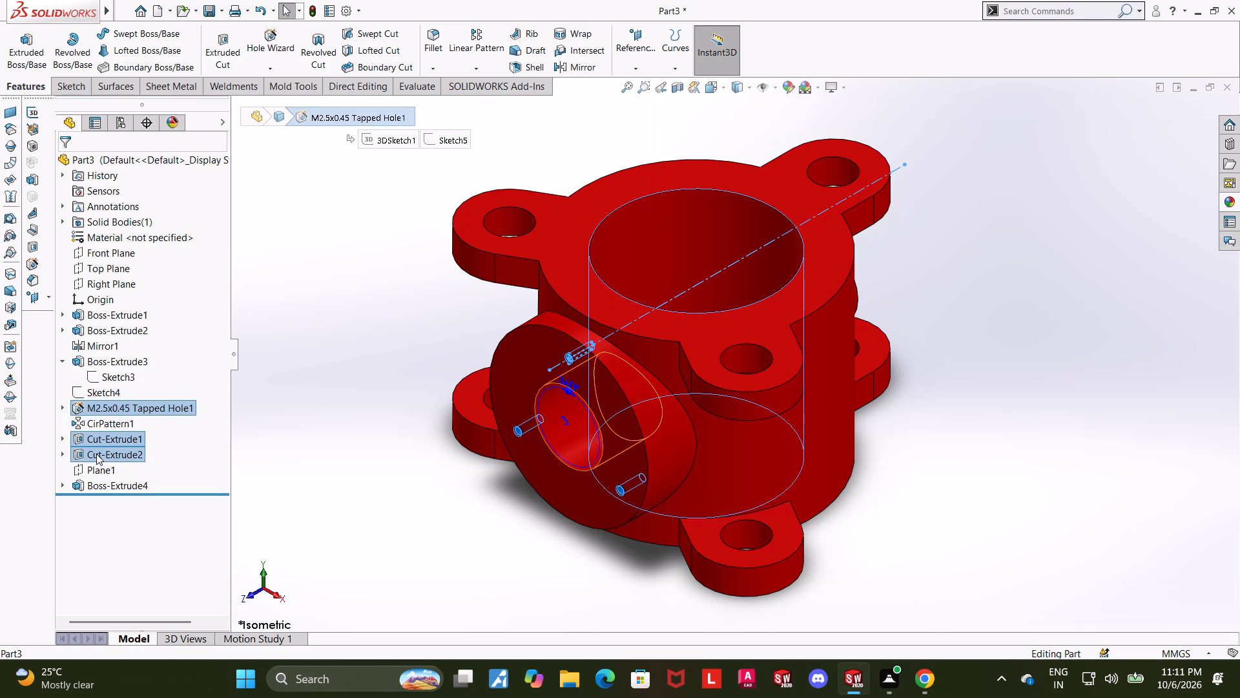
{"action": "right_click", "coordinate": [96, 454], "text": "ctrl"}
{"action": "left_click", "coordinate": [154, 428]}
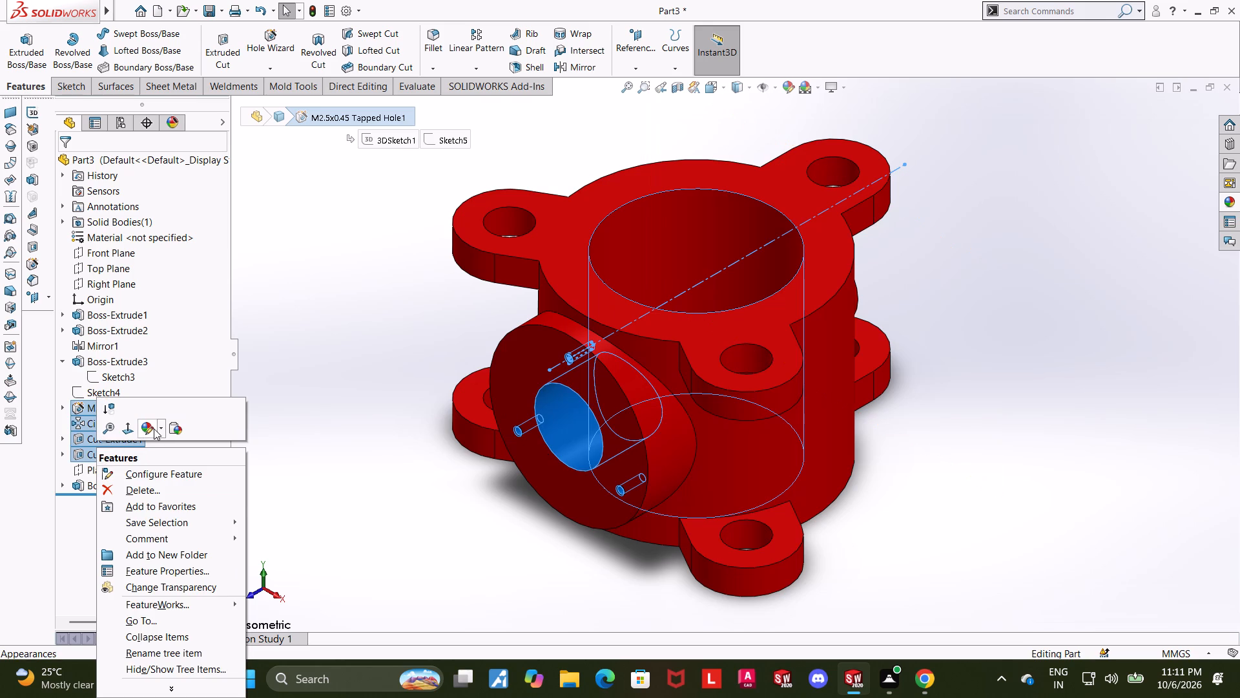
{"action": "left_click", "coordinate": [190, 460]}
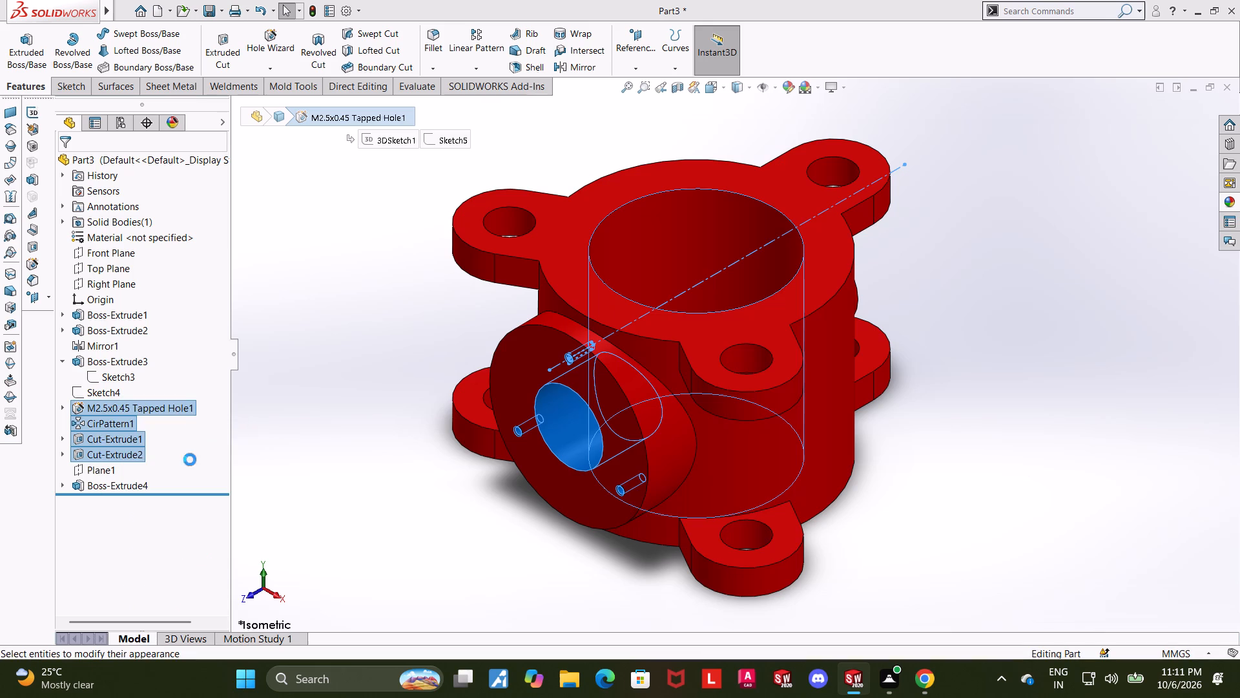
{"action": "left_click", "coordinate": [176, 494]}
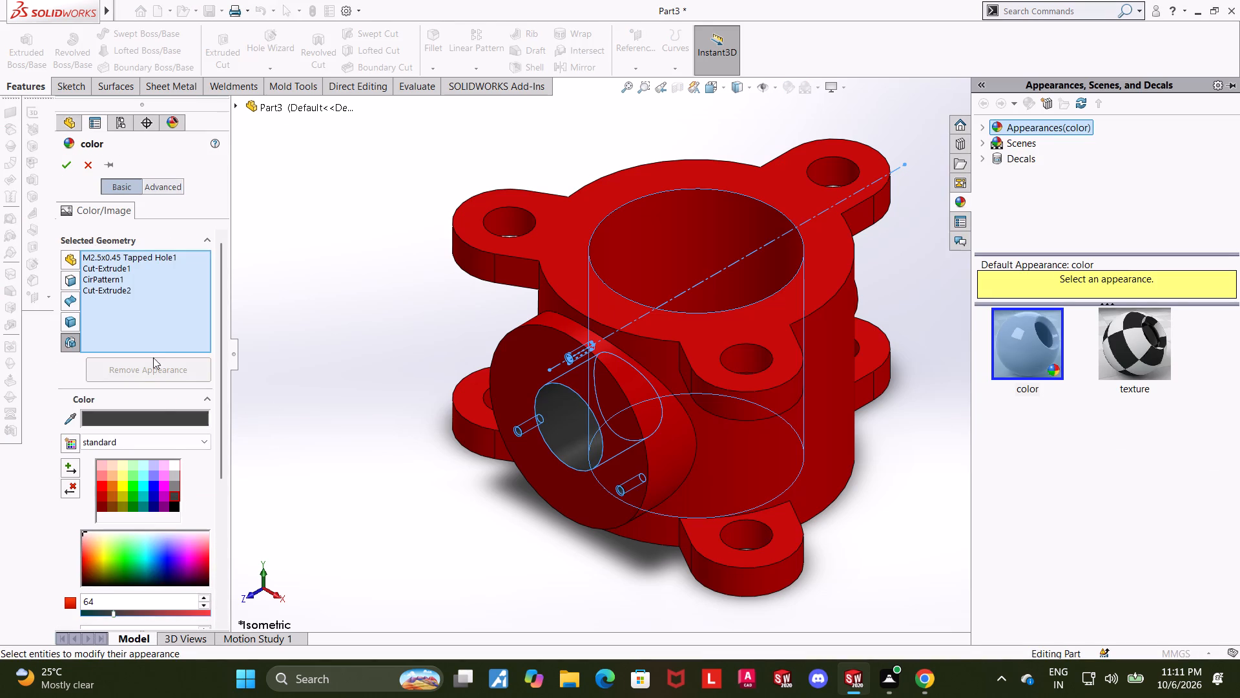
{"action": "left_click", "coordinate": [60, 164]}
{"action": "left_click", "coordinate": [258, 292]}
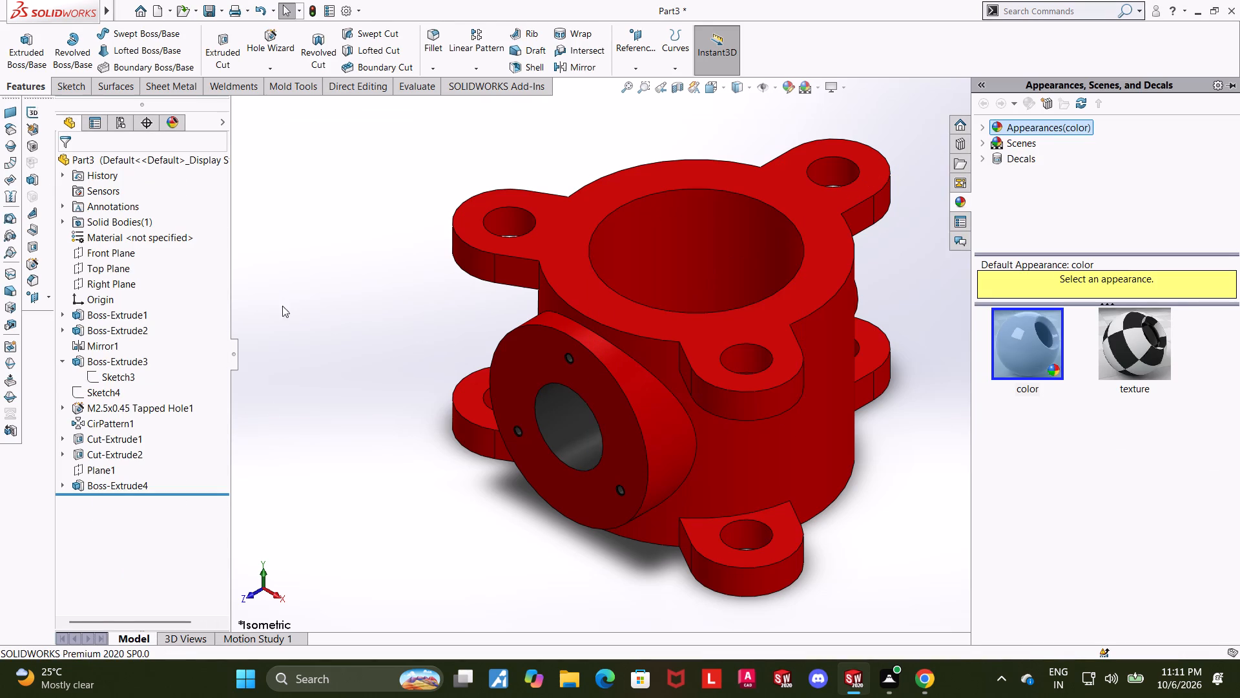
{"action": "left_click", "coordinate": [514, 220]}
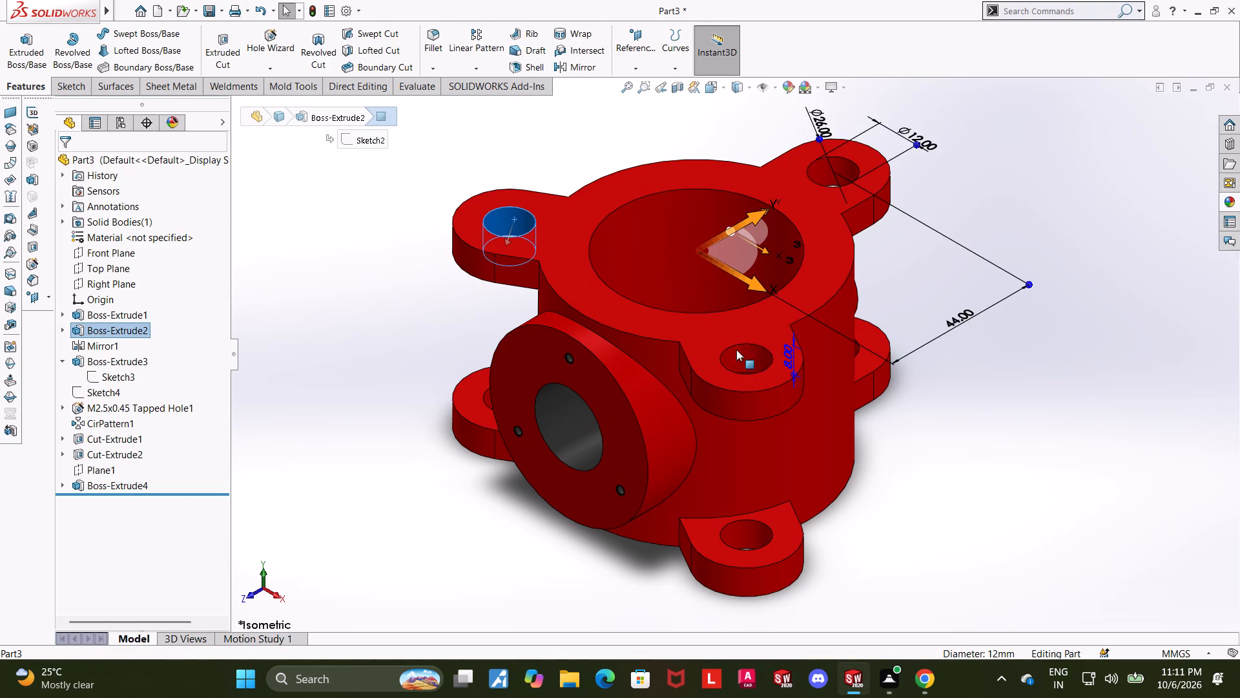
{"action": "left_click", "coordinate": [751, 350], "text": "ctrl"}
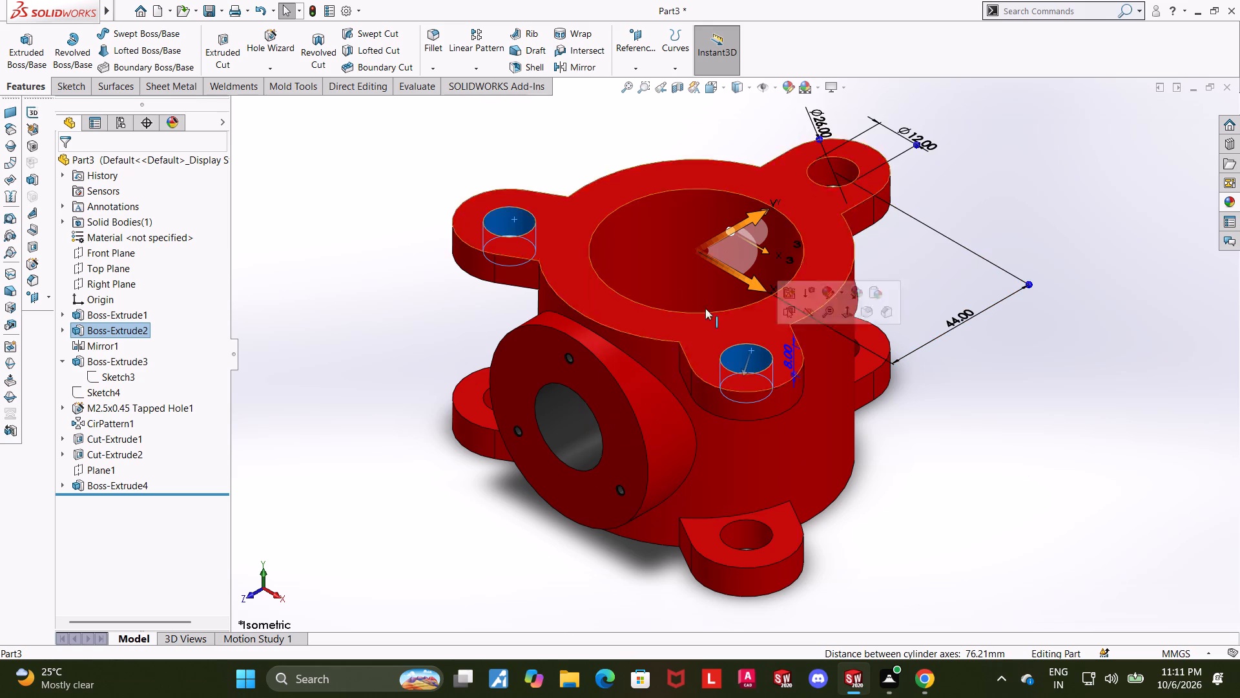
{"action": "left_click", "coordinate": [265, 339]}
Color the inner face of the main cylinder's central bore dark gray, applying the appearance to that face only.
{"action": "left_click", "coordinate": [654, 257]}
{"action": "right_click", "coordinate": [654, 257]}
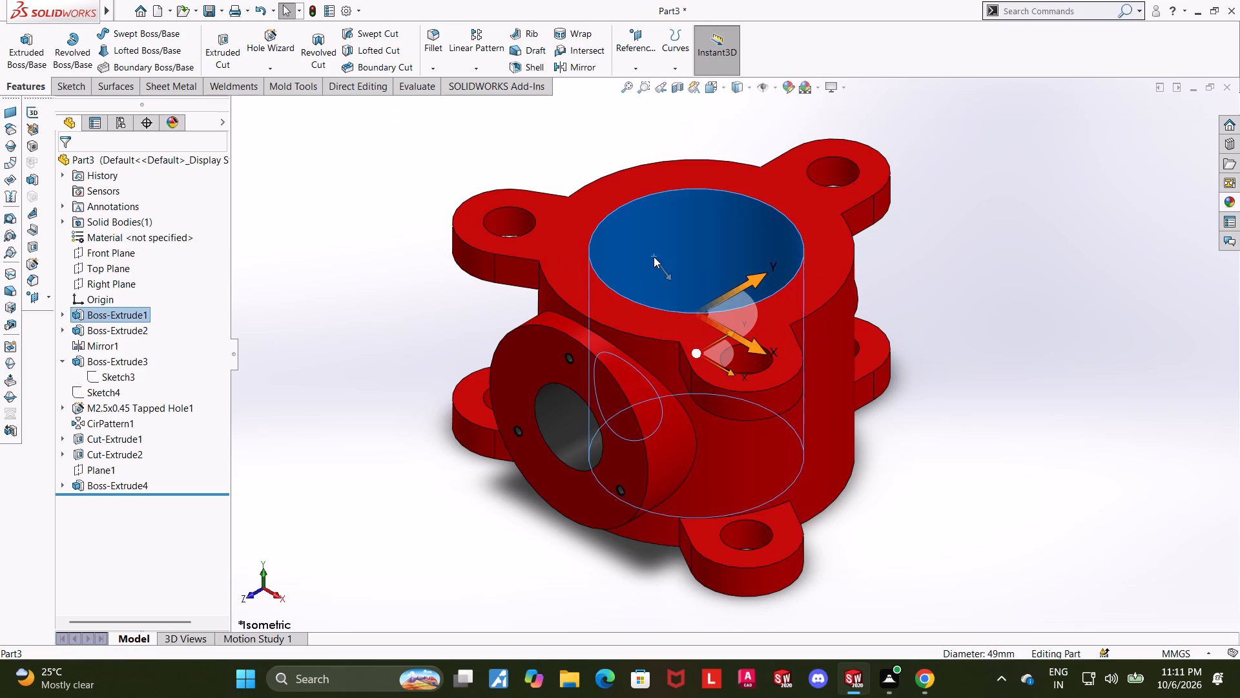
{"action": "left_click", "coordinate": [761, 223]}
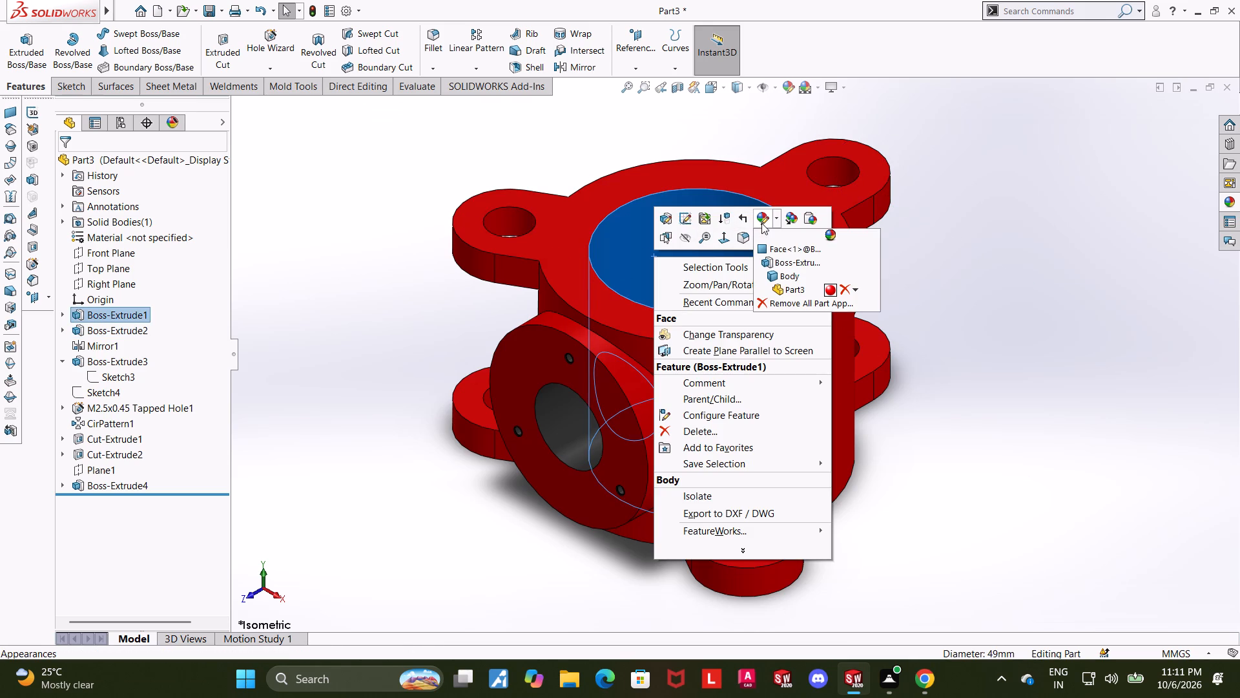
{"action": "left_click", "coordinate": [782, 250]}
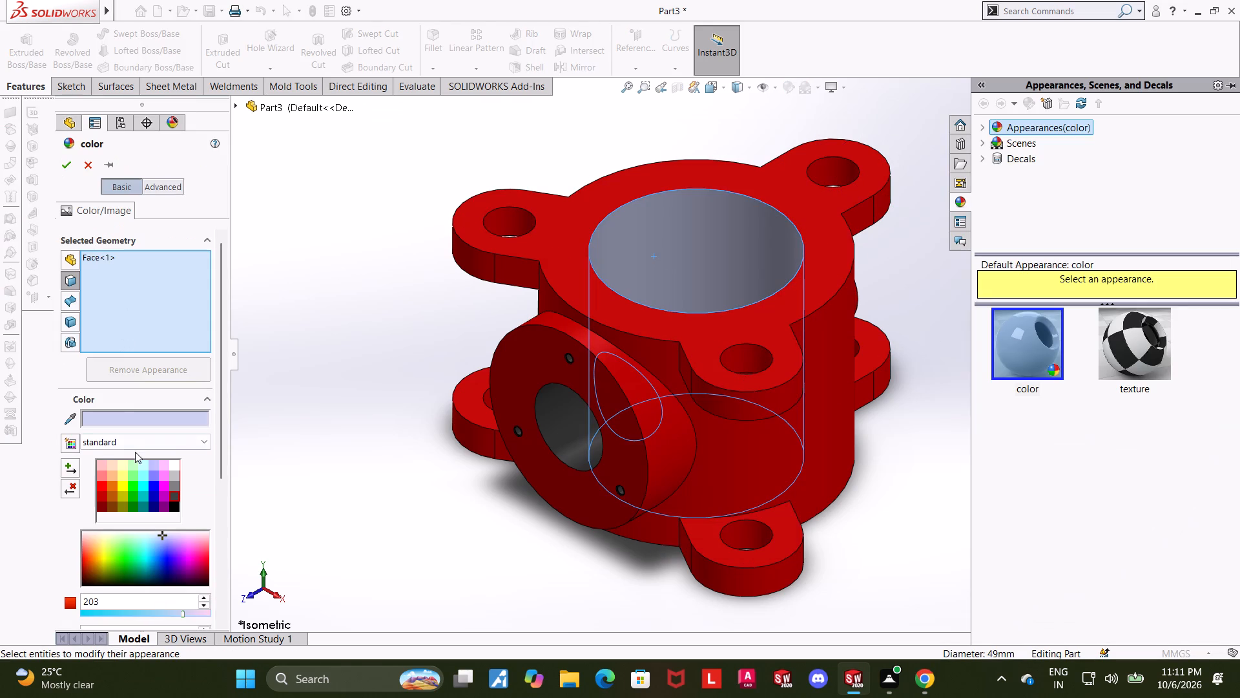
{"action": "left_click", "coordinate": [172, 492]}
{"action": "left_click", "coordinate": [62, 162]}
{"action": "left_click", "coordinate": [472, 275]}
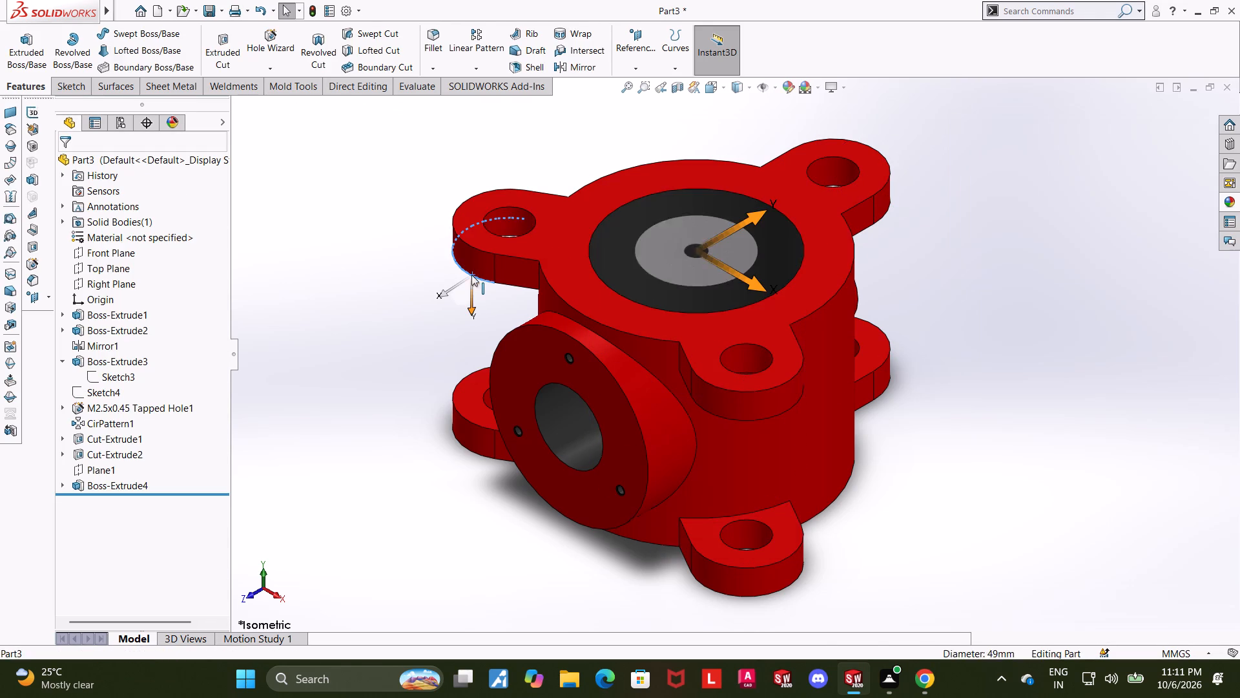
{"action": "left_click", "coordinate": [411, 259]}
Color the inner faces of all six lug holes, upper and lower, dark gray at face level.
{"action": "left_click", "coordinate": [513, 217]}
{"action": "left_click", "coordinate": [832, 169], "text": "ctrl"}
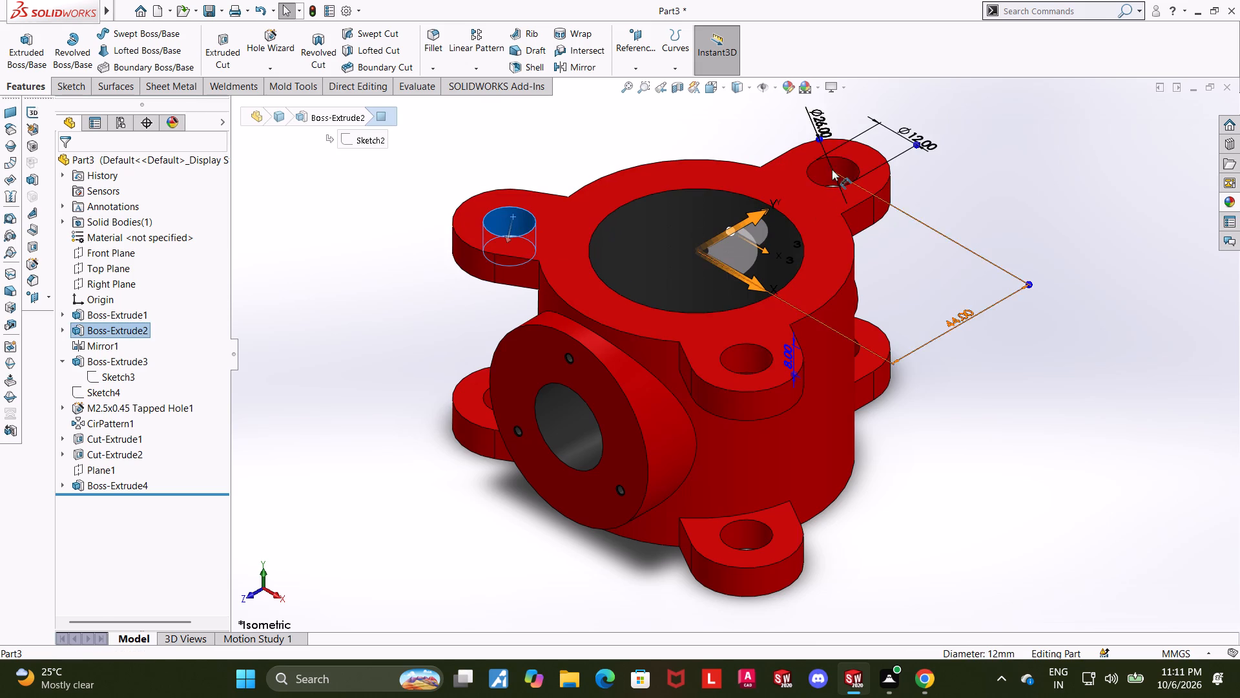
{"action": "left_click", "coordinate": [820, 172], "text": "ctrl"}
{"action": "left_click", "coordinate": [751, 355], "text": "ctrl"}
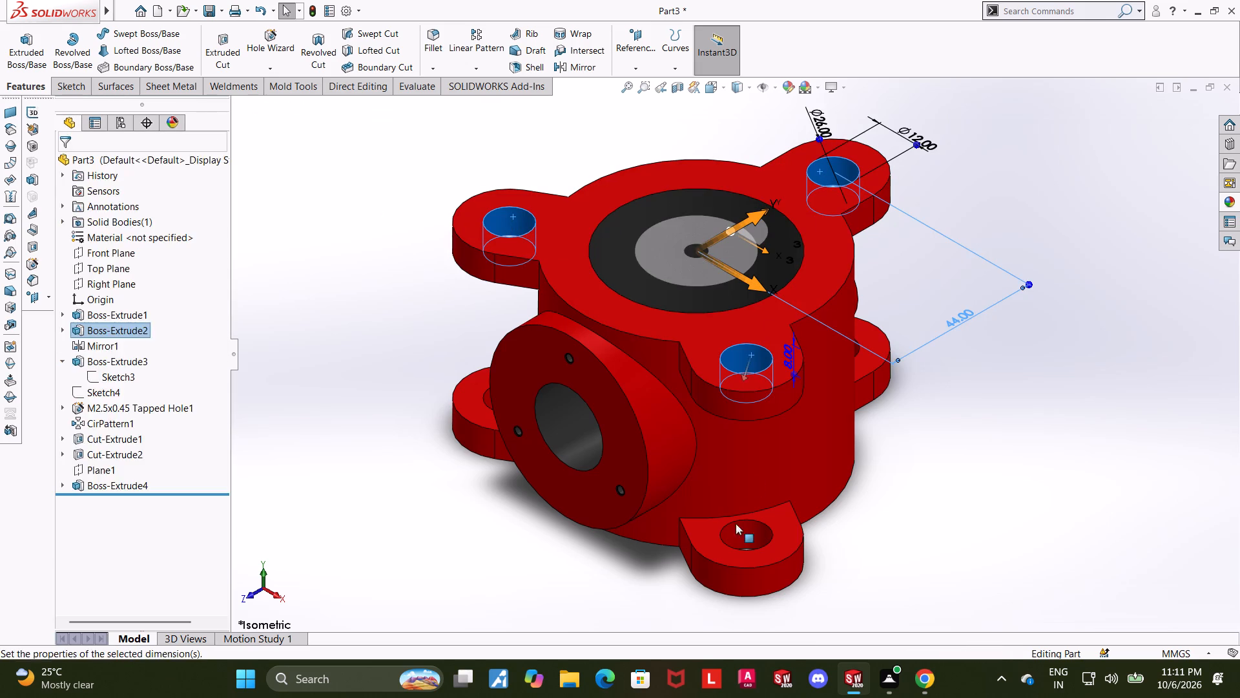
{"action": "left_click", "coordinate": [735, 536], "text": "ctrl"}
{"action": "middle_click_drag", "start_coordinate": [422, 500], "coordinate": [478, 558], "text": "ctrl"}
{"action": "middle_click_drag", "start_coordinate": [453, 520], "coordinate": [499, 551]}
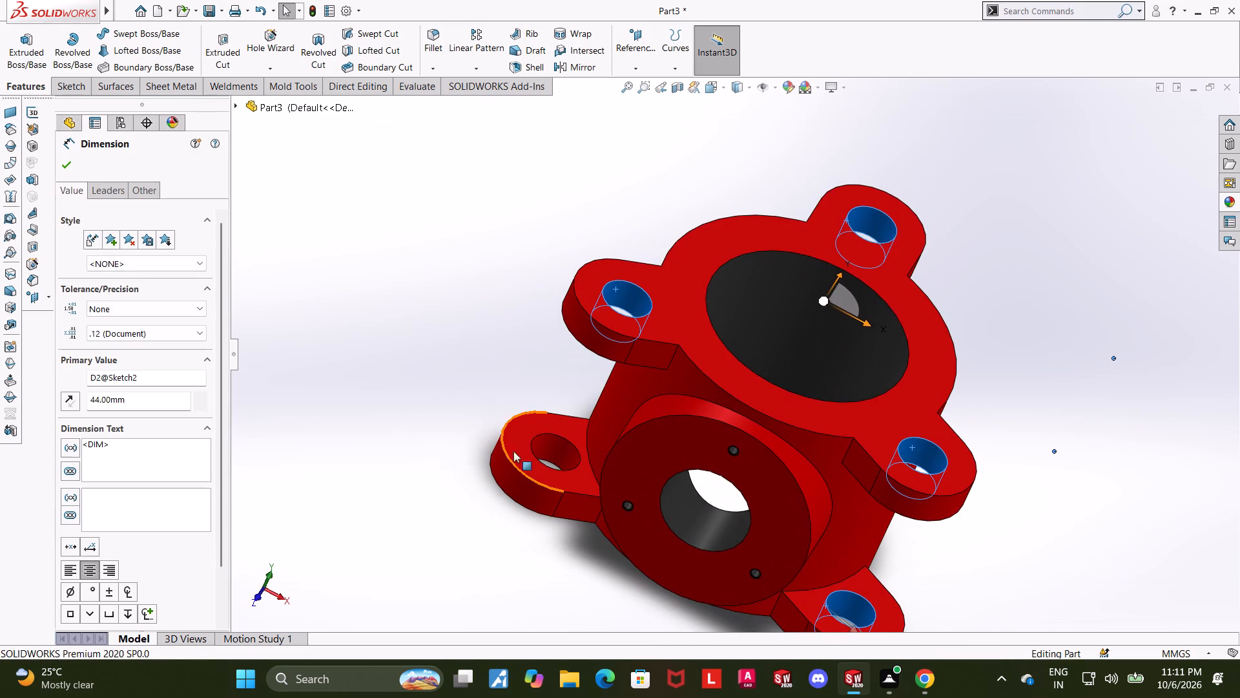
{"action": "left_click", "coordinate": [557, 449], "text": "ctrl"}
{"action": "middle_click_drag", "start_coordinate": [1081, 425], "coordinate": [1020, 431]}
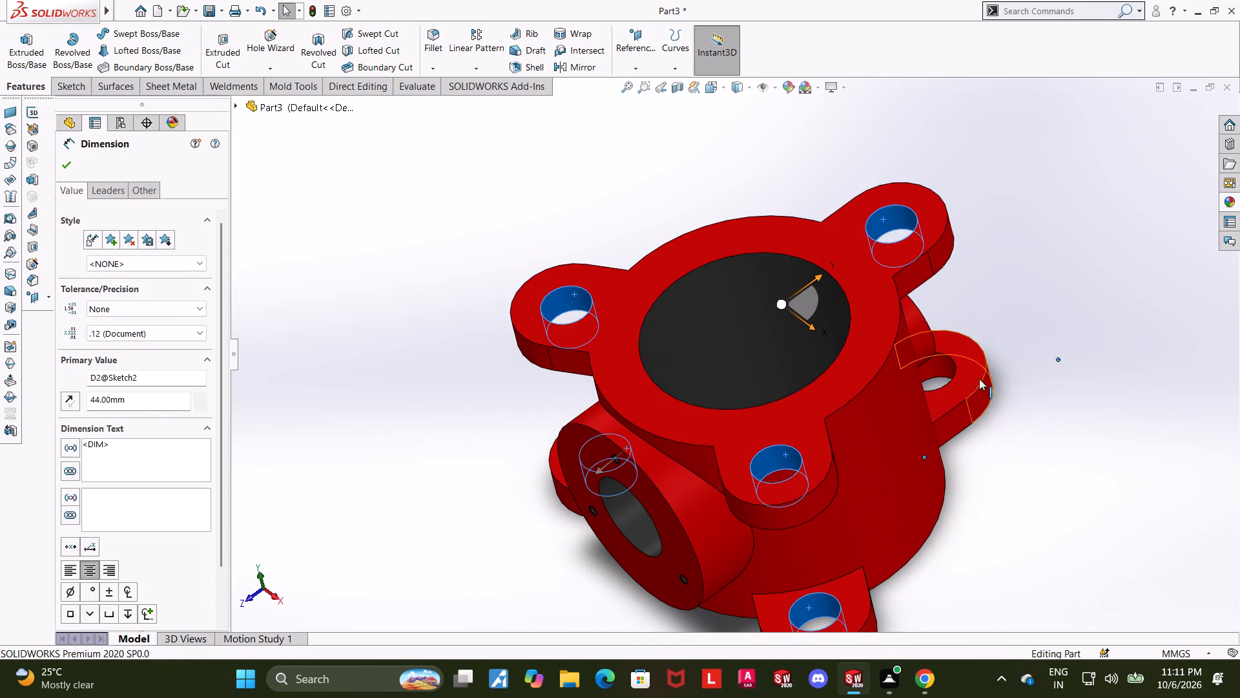
{"action": "left_click", "coordinate": [947, 371], "text": "ctrl"}
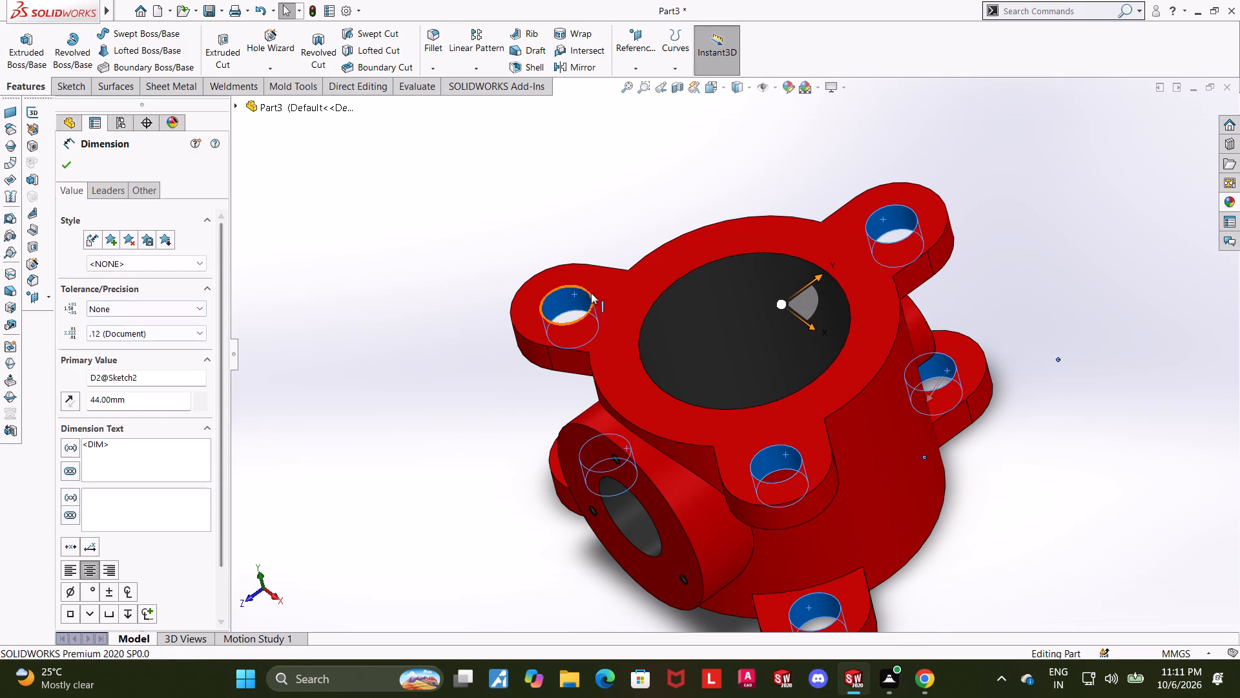
{"action": "right_click", "coordinate": [384, 322]}
{"action": "left_click", "coordinate": [436, 284]}
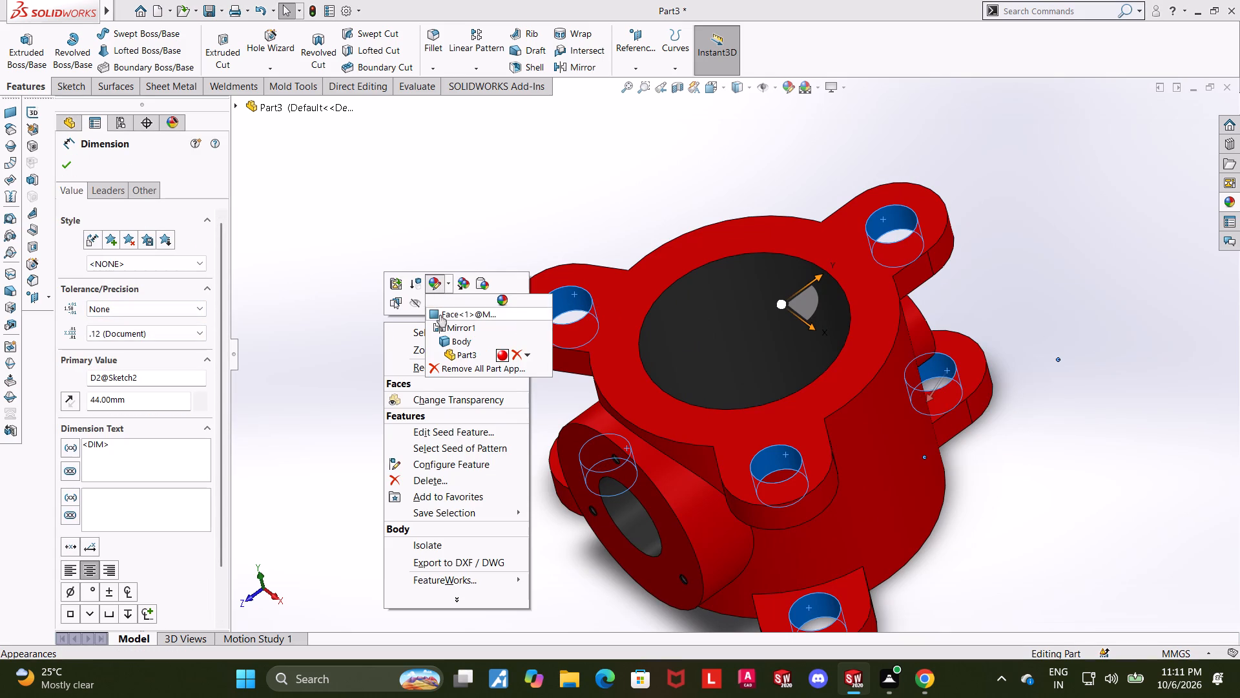
{"action": "left_click", "coordinate": [445, 315]}
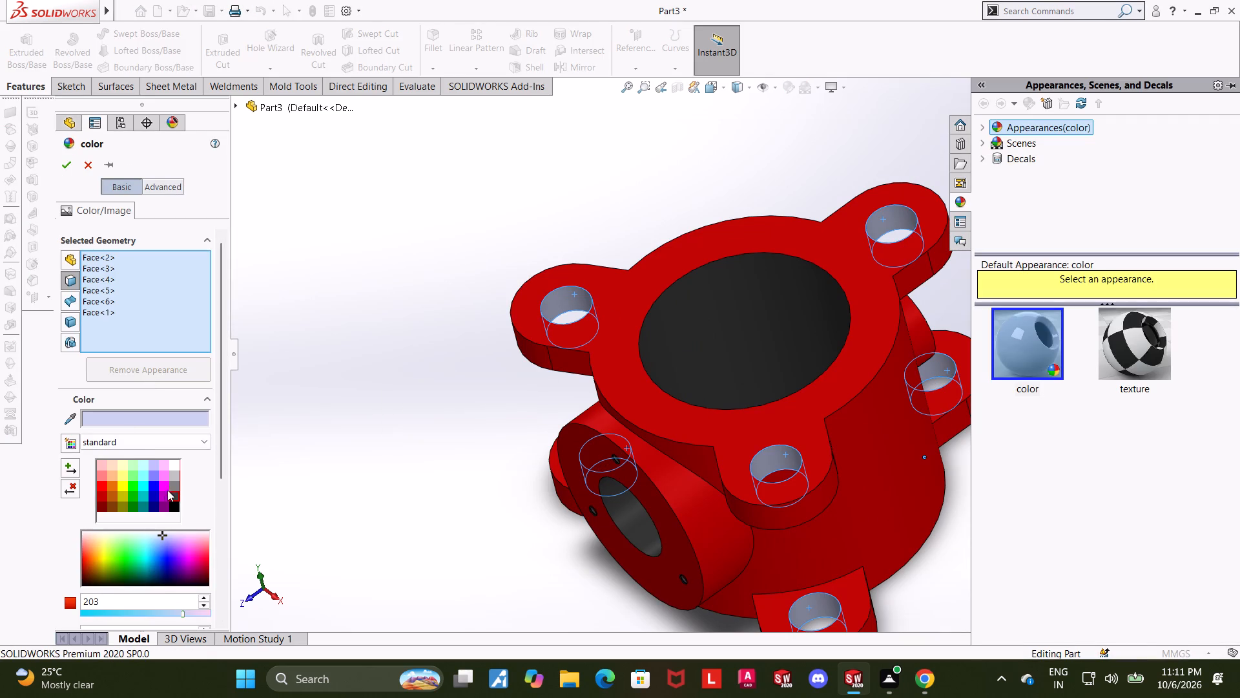
{"action": "left_click", "coordinate": [174, 494]}
{"action": "left_click", "coordinate": [65, 171]}
{"action": "left_click", "coordinate": [256, 300]}
Show the part in isometric orientation and examine the colored bore, lug holes and side boss.
{"action": "scroll", "coordinate": [352, 326], "scroll_direction": "up", "scroll_amount": 4}
{"action": "middle_click_drag", "start_coordinate": [889, 425], "coordinate": [905, 312]}
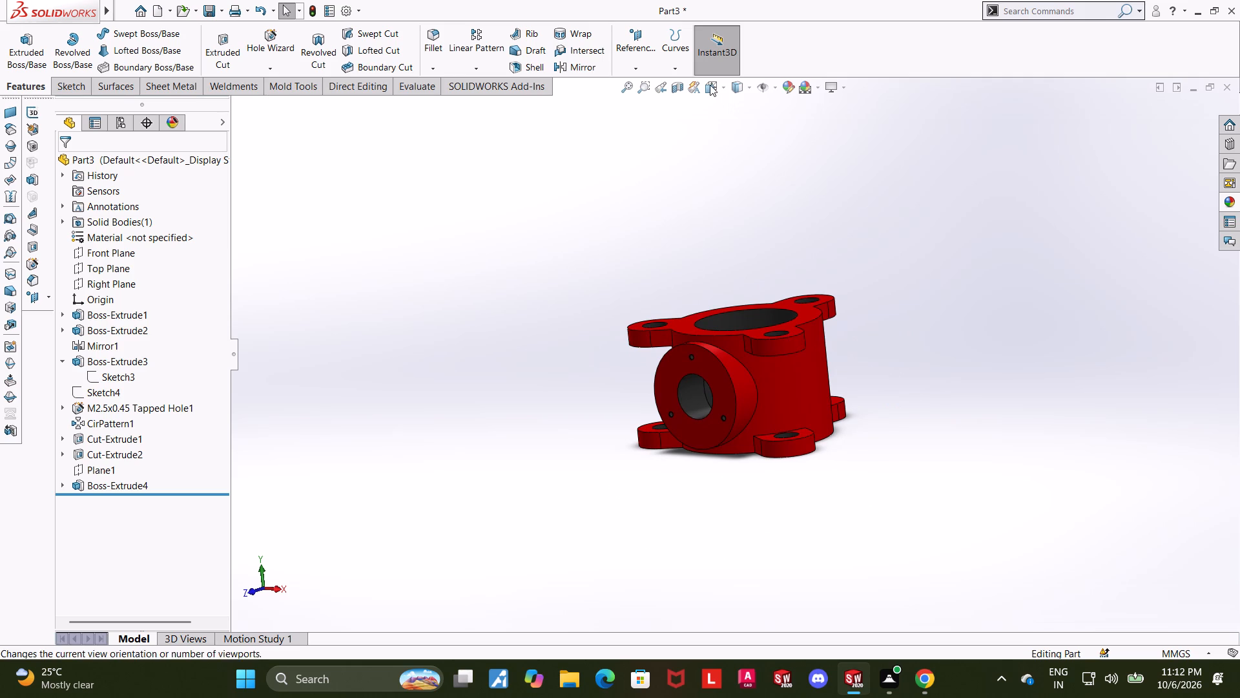
{"action": "left_click", "coordinate": [710, 85]}
{"action": "left_click", "coordinate": [588, 360]}
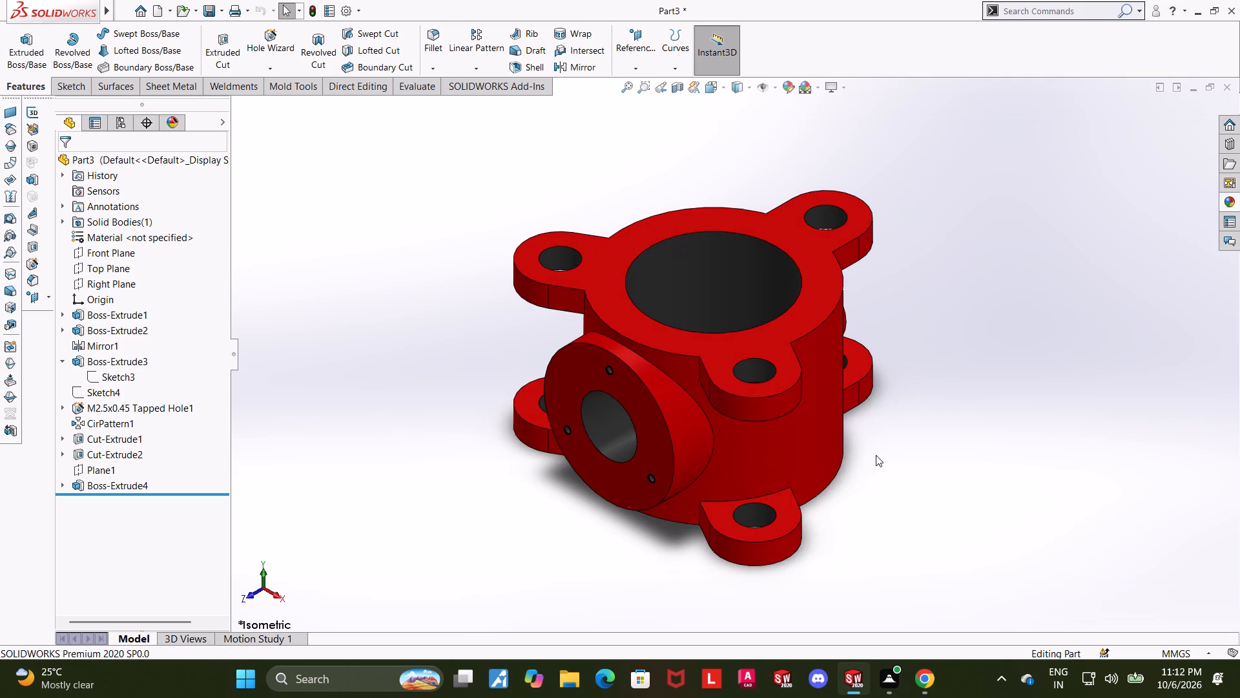
{"action": "scroll", "coordinate": [827, 414], "scroll_direction": "down", "scroll_amount": 1}
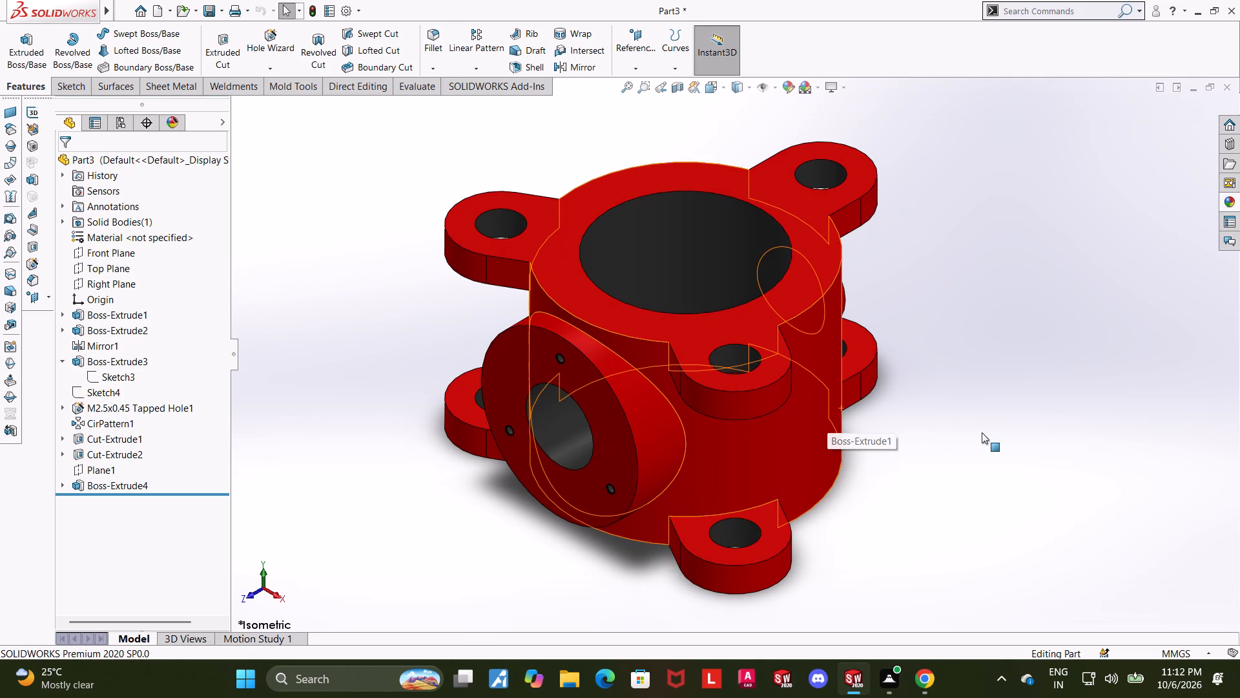
{"action": "left_click", "coordinate": [993, 423]}
{"action": "scroll", "coordinate": [740, 481], "scroll_direction": "down", "scroll_amount": 1}
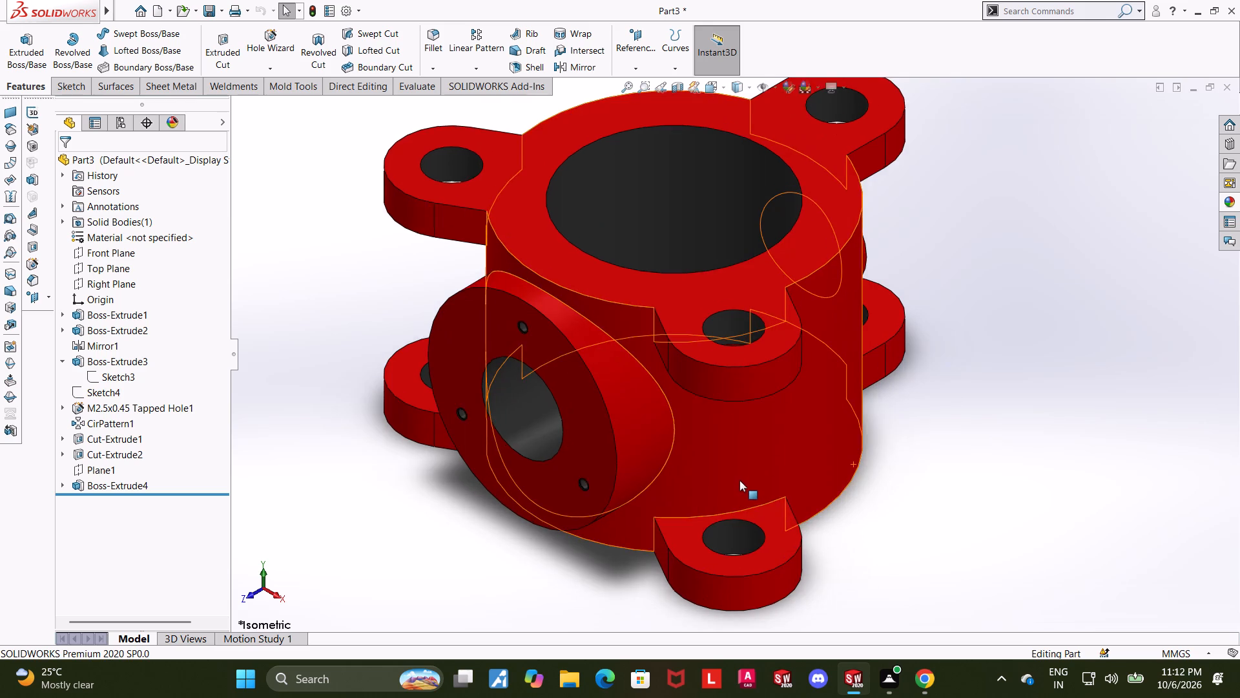
{"action": "scroll", "coordinate": [739, 480], "scroll_direction": "up", "scroll_amount": 1}
{"action": "scroll", "coordinate": [743, 329], "scroll_direction": "down", "scroll_amount": 1}
{"action": "scroll", "coordinate": [768, 332], "scroll_direction": "up", "scroll_amount": 1}
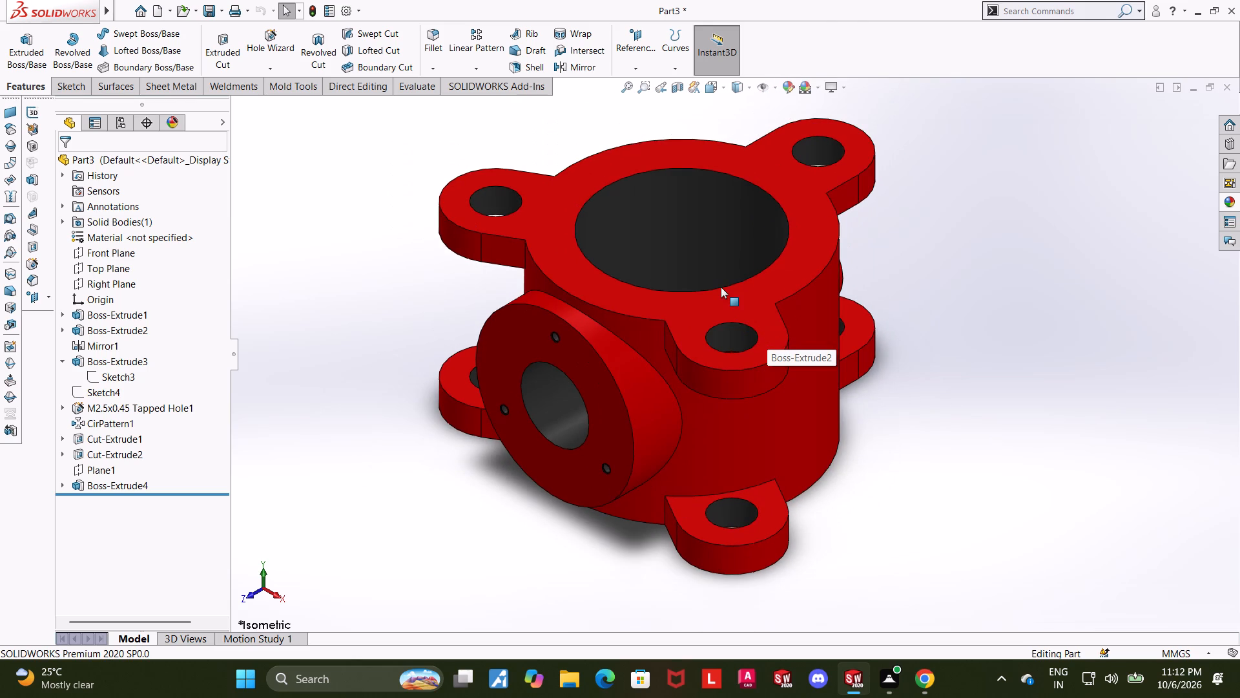
{"action": "scroll", "coordinate": [721, 287], "scroll_direction": "down", "scroll_amount": 1}
{"action": "scroll", "coordinate": [733, 342], "scroll_direction": "up", "scroll_amount": 1}
{"action": "scroll", "coordinate": [728, 354], "scroll_direction": "down", "scroll_amount": 1}
{"action": "scroll", "coordinate": [843, 388], "scroll_direction": "up", "scroll_amount": 1}
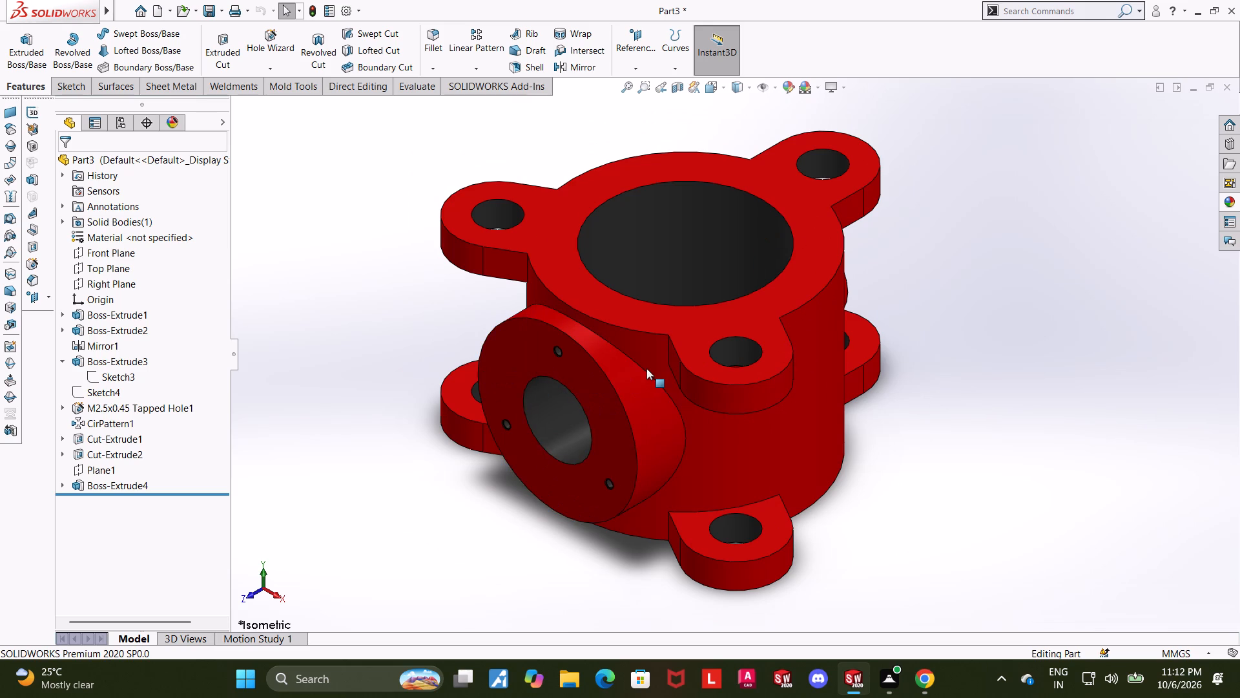
Set the blind extrusion depth of Boss-Extrude3, the large side boss, to 40 mm.
{"action": "left_click", "coordinate": [96, 357]}
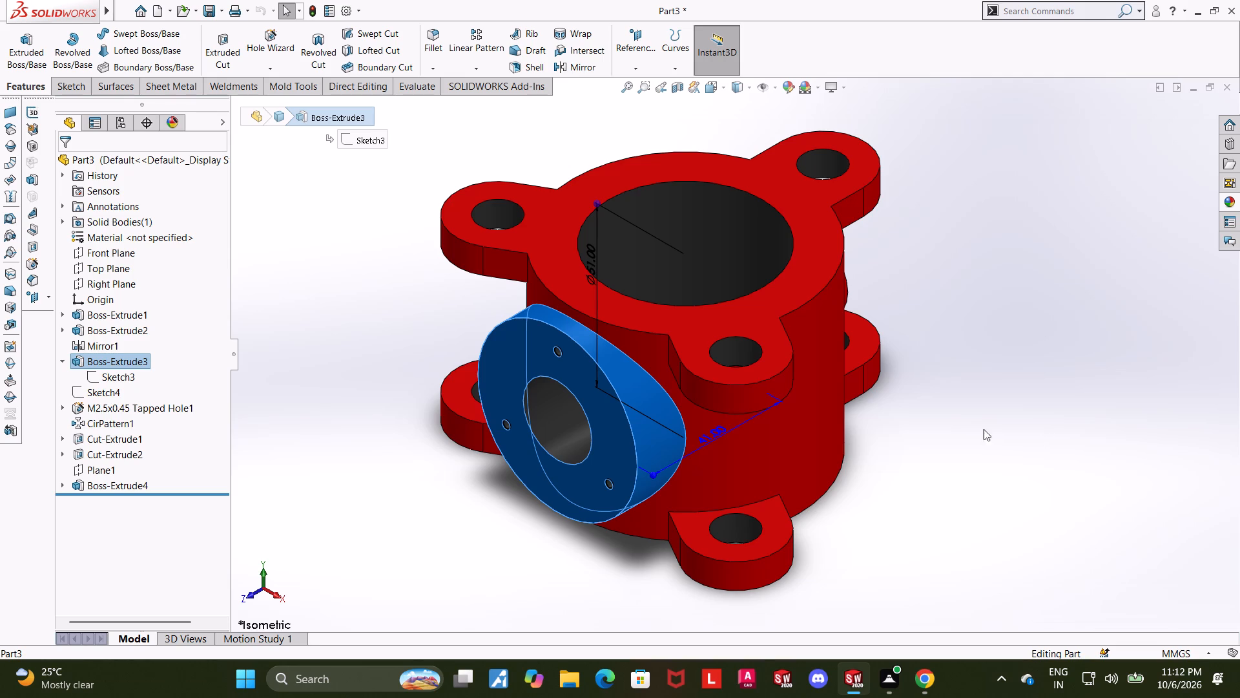
{"action": "left_click", "coordinate": [1075, 463]}
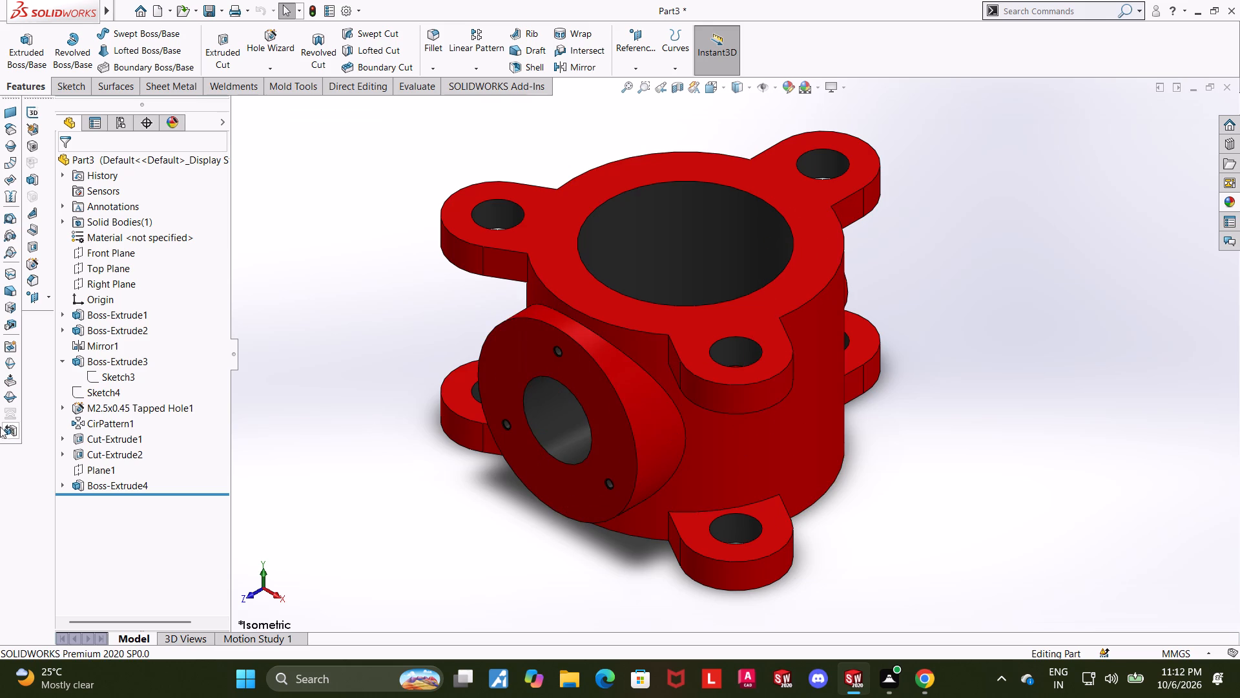
{"action": "left_click", "coordinate": [94, 361]}
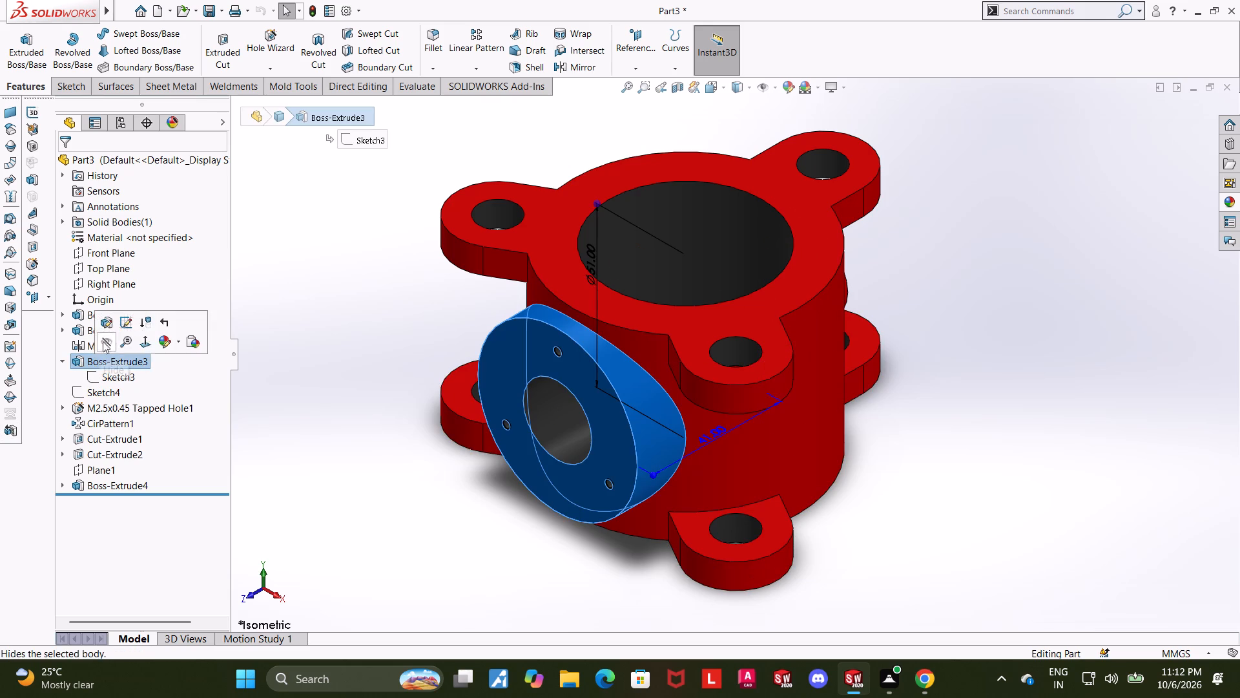
{"action": "left_click", "coordinate": [103, 326]}
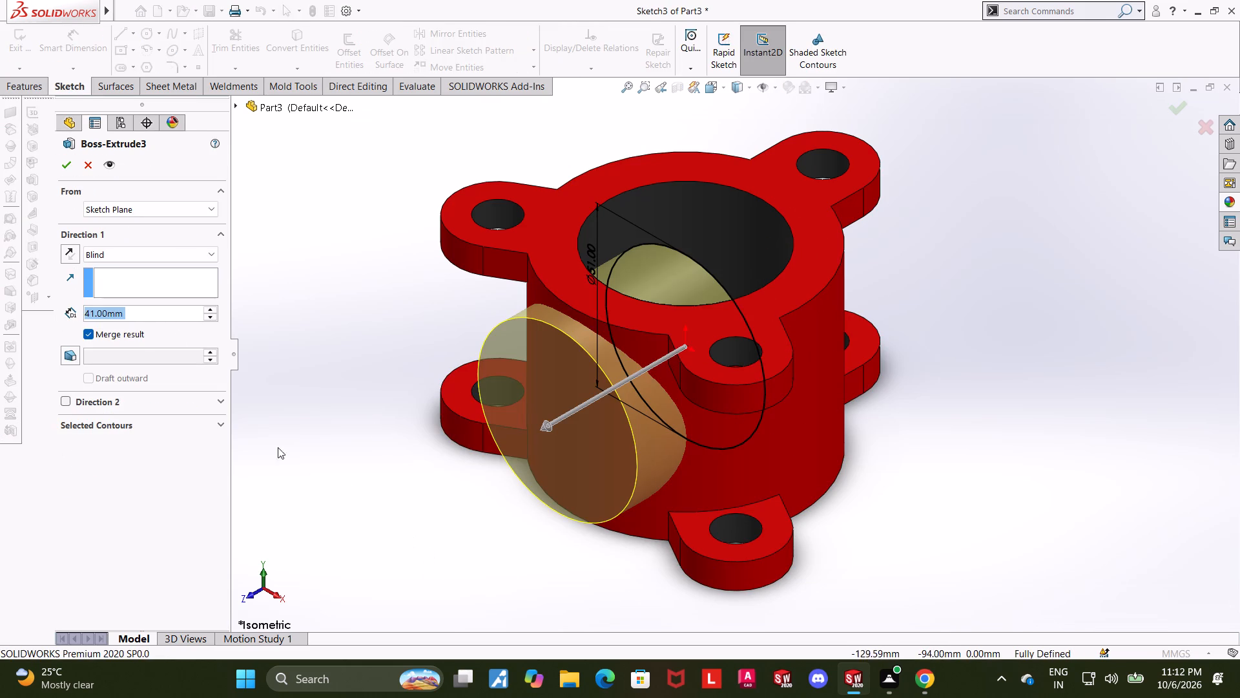
{"action": "type", "text": "40"}
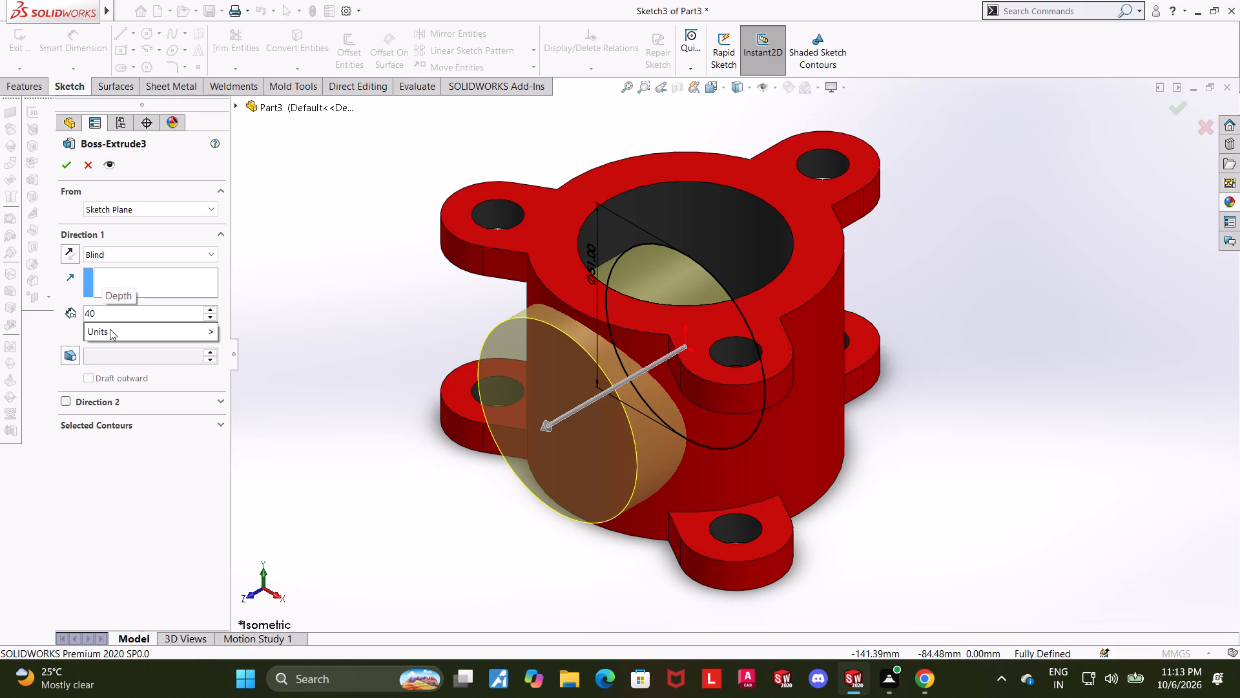
{"action": "key", "text": "Return"}
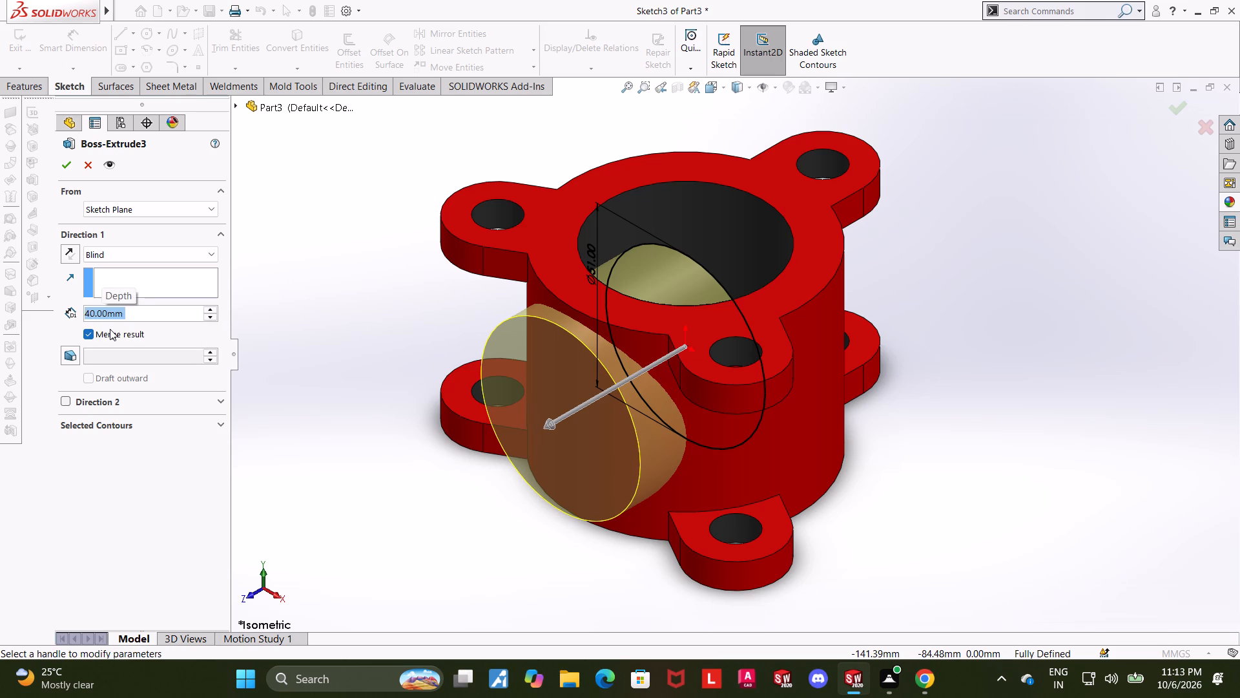
{"action": "left_click", "coordinate": [61, 165]}
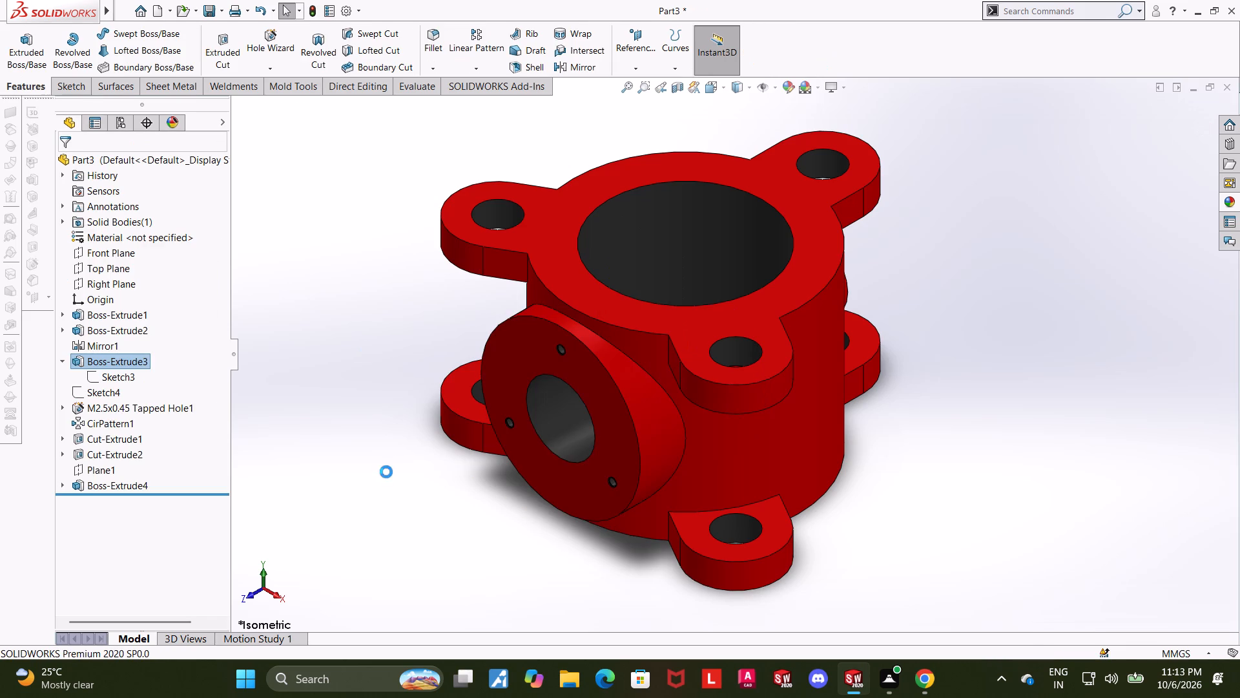
{"action": "left_click", "coordinate": [386, 472]}
Set Plane1's offset distance from the Front Plane to 42 mm.
{"action": "middle_click_drag", "start_coordinate": [964, 403], "coordinate": [913, 355]}
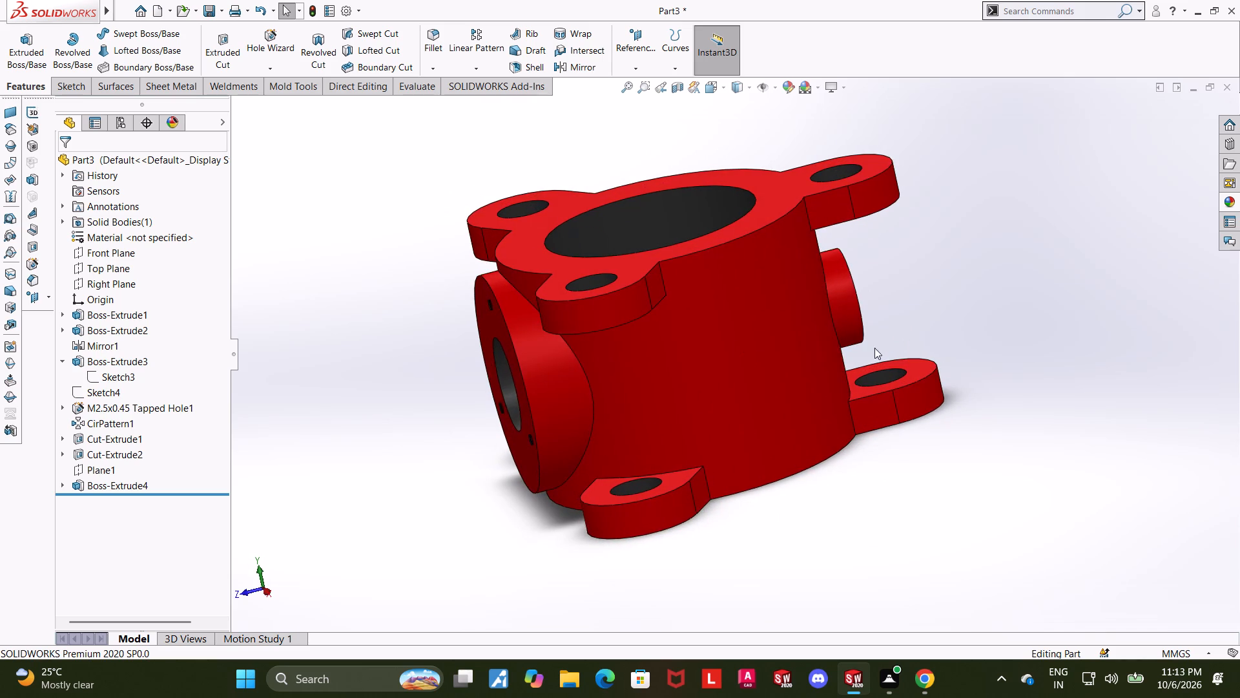
{"action": "left_click", "coordinate": [91, 463]}
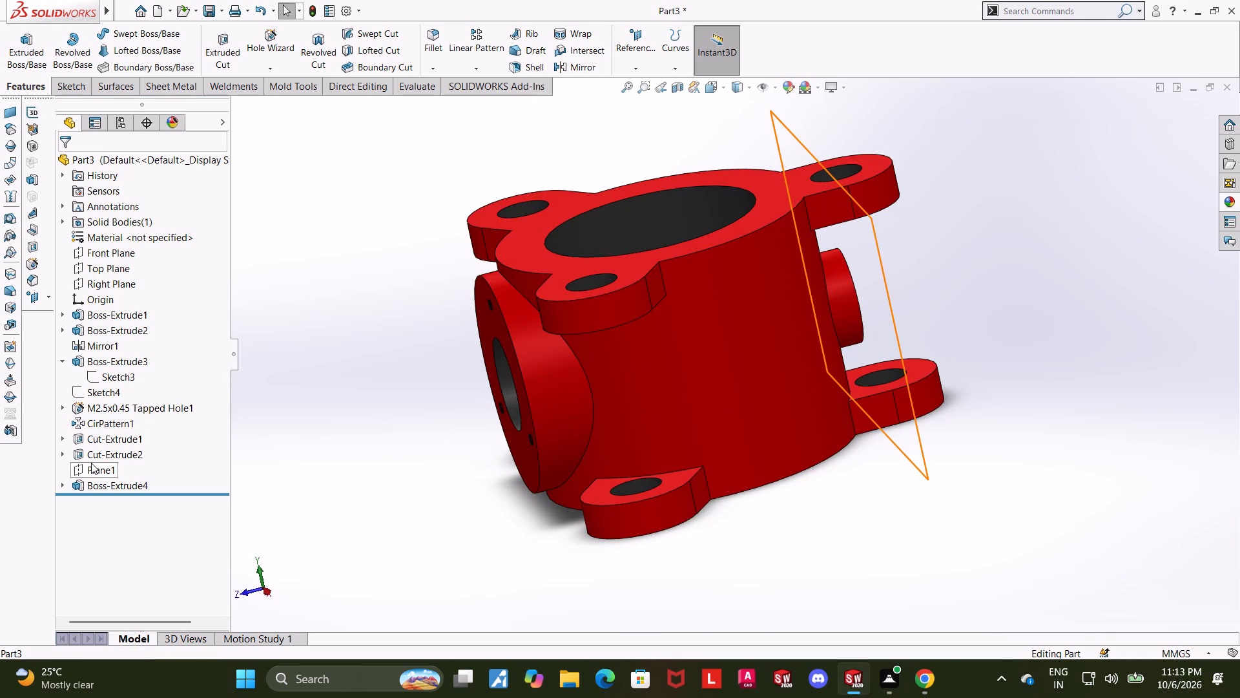
{"action": "left_click", "coordinate": [103, 429]}
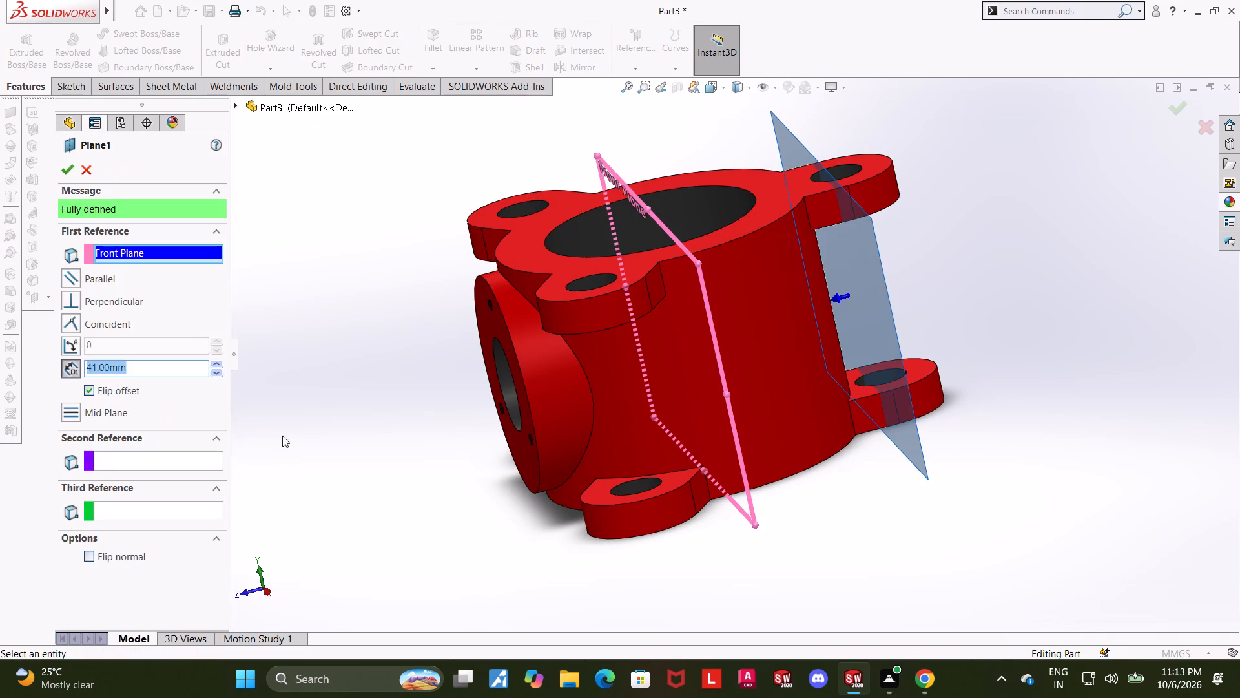
{"action": "middle_click_drag", "start_coordinate": [283, 436], "coordinate": [294, 440]}
{"action": "left_click_drag", "start_coordinate": [140, 370], "coordinate": [0, 363]}
{"action": "key", "text": "4"}
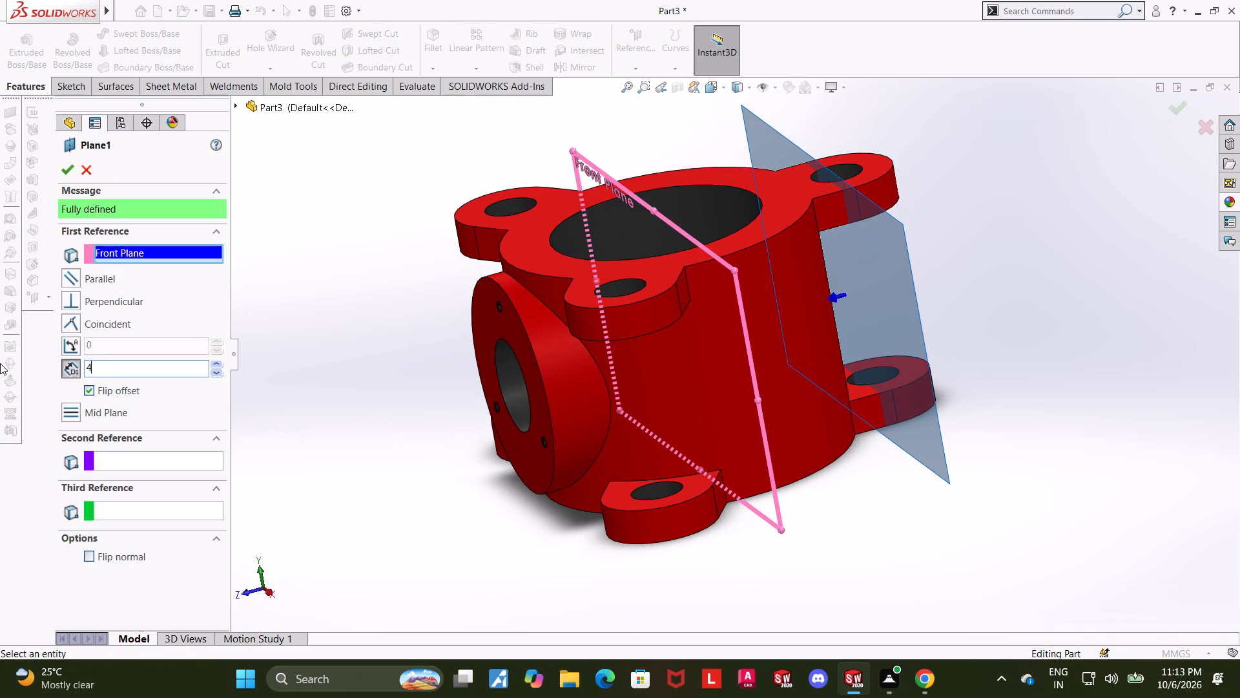
{"action": "key", "text": "2"}
{"action": "key", "text": "Return"}
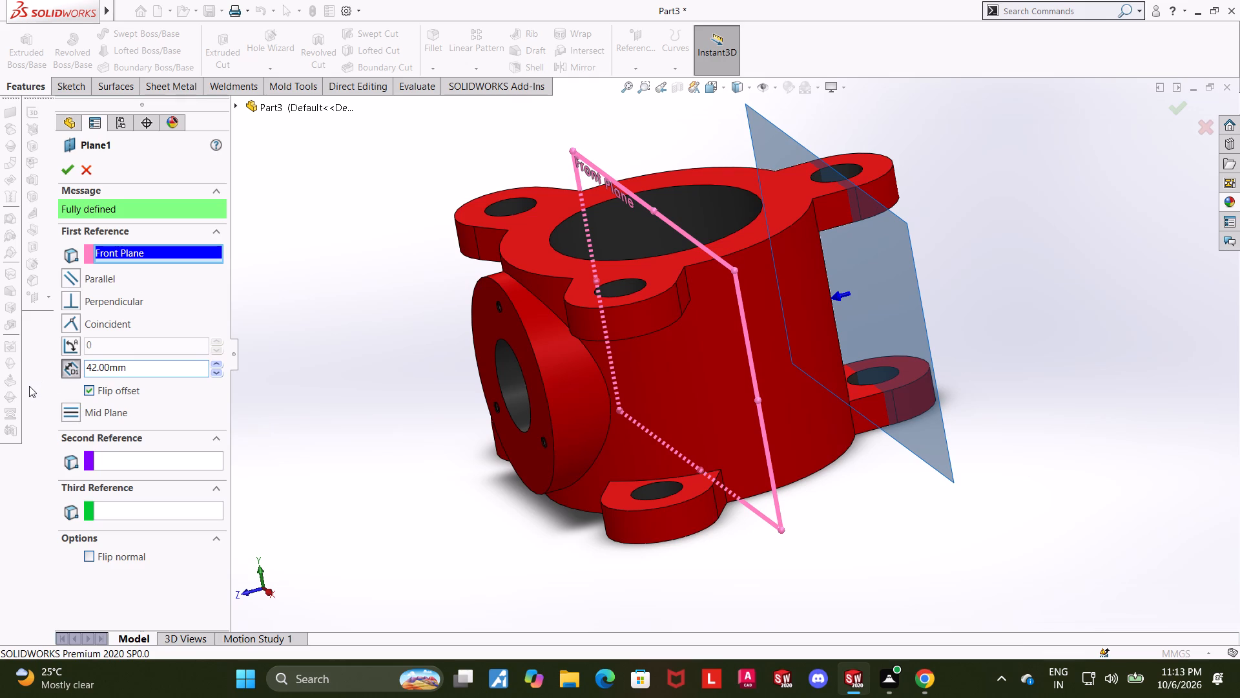
{"action": "left_click", "coordinate": [59, 171]}
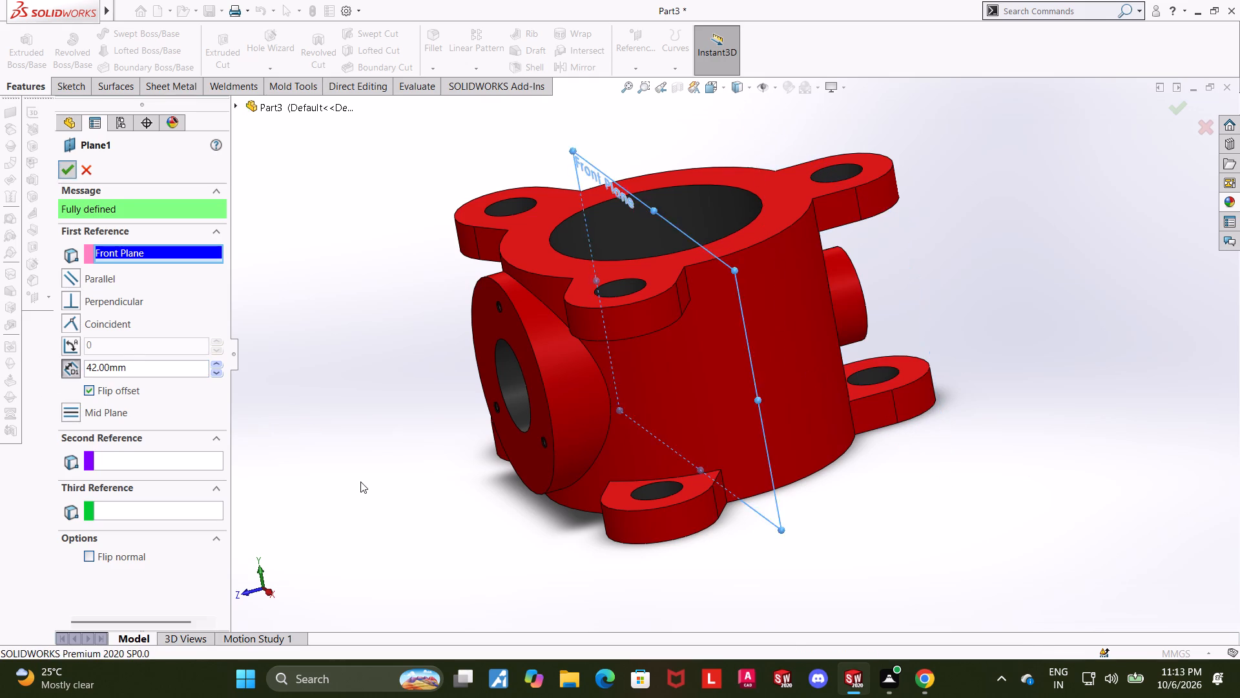
{"action": "left_click", "coordinate": [363, 483]}
Return to isometric orientation and examine the revised part, including the side boss and lugs, up close.
{"action": "middle_click_drag", "start_coordinate": [369, 483], "coordinate": [393, 476]}
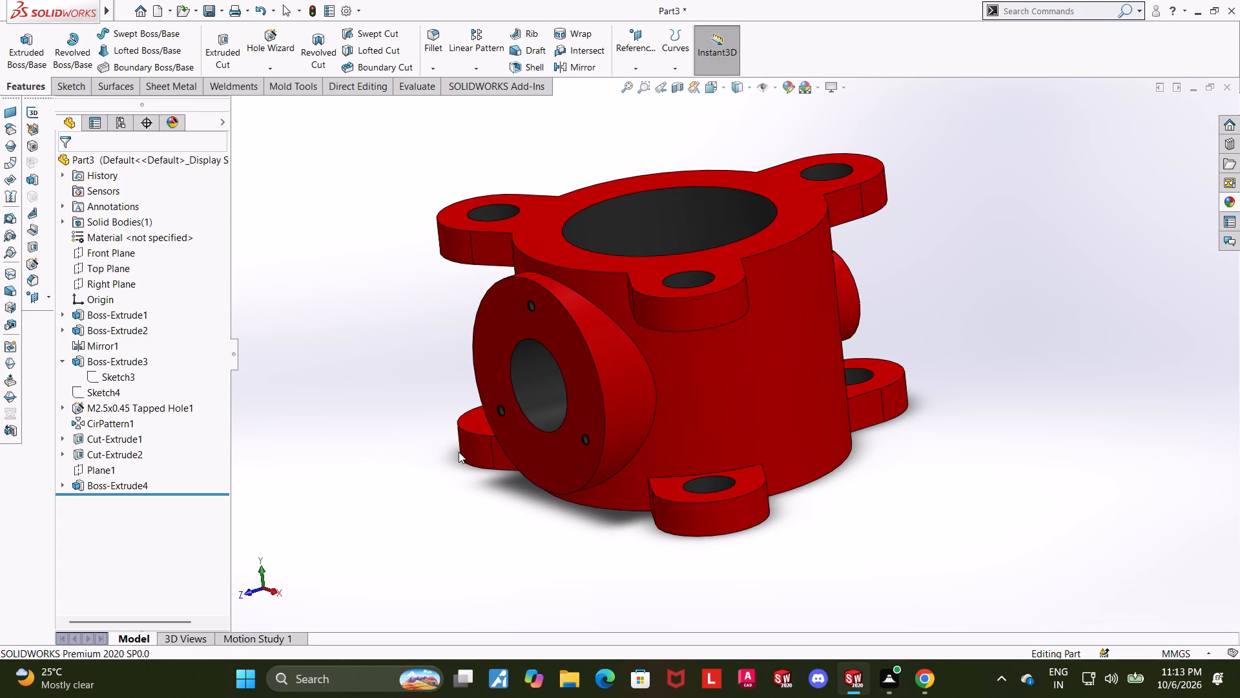
{"action": "key", "text": "ctrl+7"}
{"action": "scroll", "coordinate": [862, 435], "scroll_direction": "down", "scroll_amount": 1}
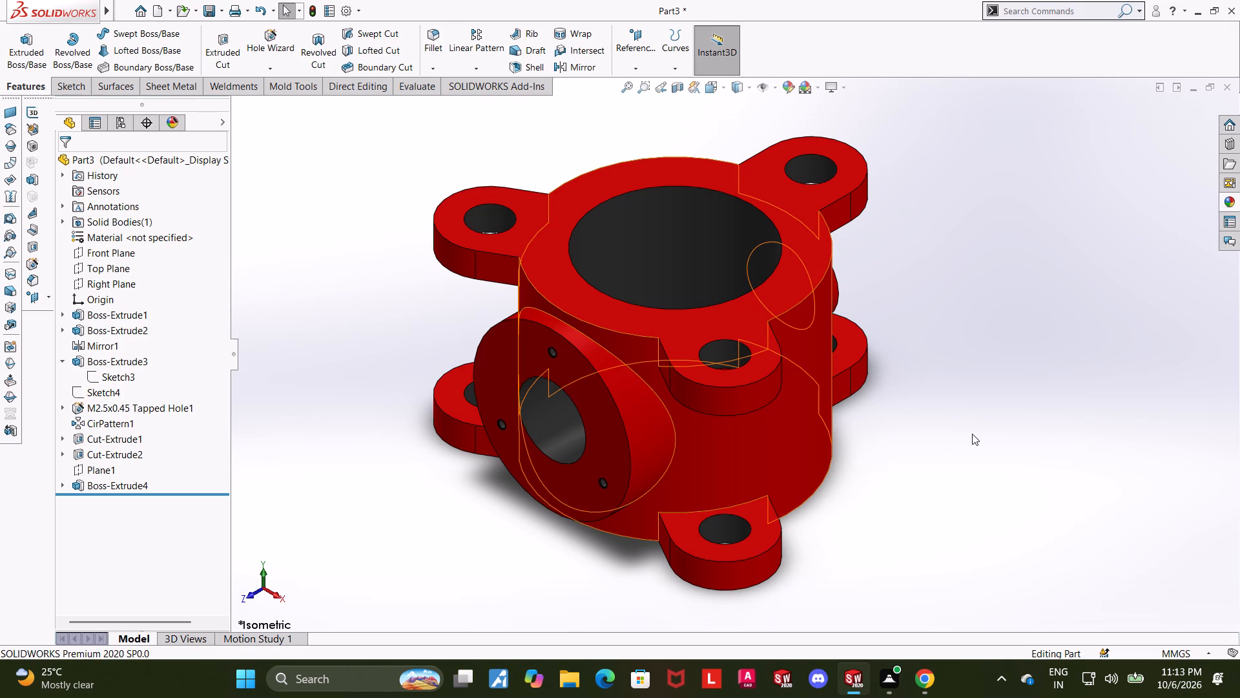
{"action": "scroll", "coordinate": [530, 457], "scroll_direction": "down", "scroll_amount": 3}
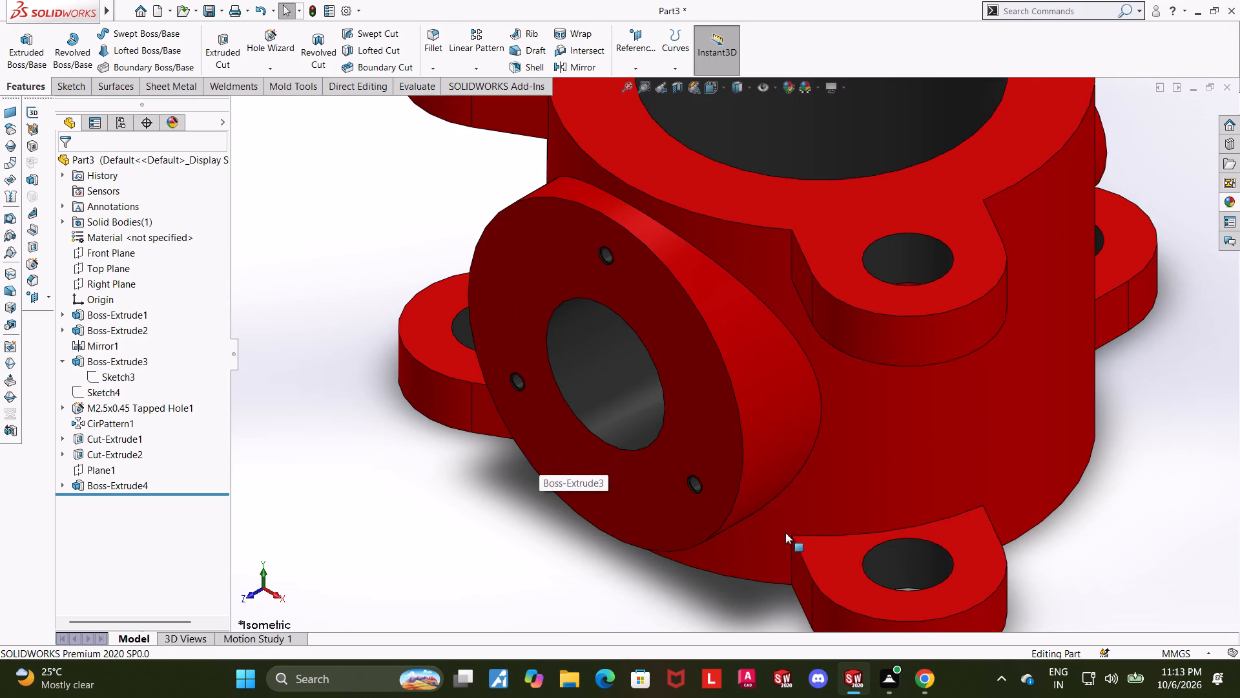
{"action": "scroll", "coordinate": [1000, 513], "scroll_direction": "up", "scroll_amount": 2}
{"action": "scroll", "coordinate": [940, 408], "scroll_direction": "down", "scroll_amount": 1}
{"action": "scroll", "coordinate": [976, 406], "scroll_direction": "up", "scroll_amount": 2}
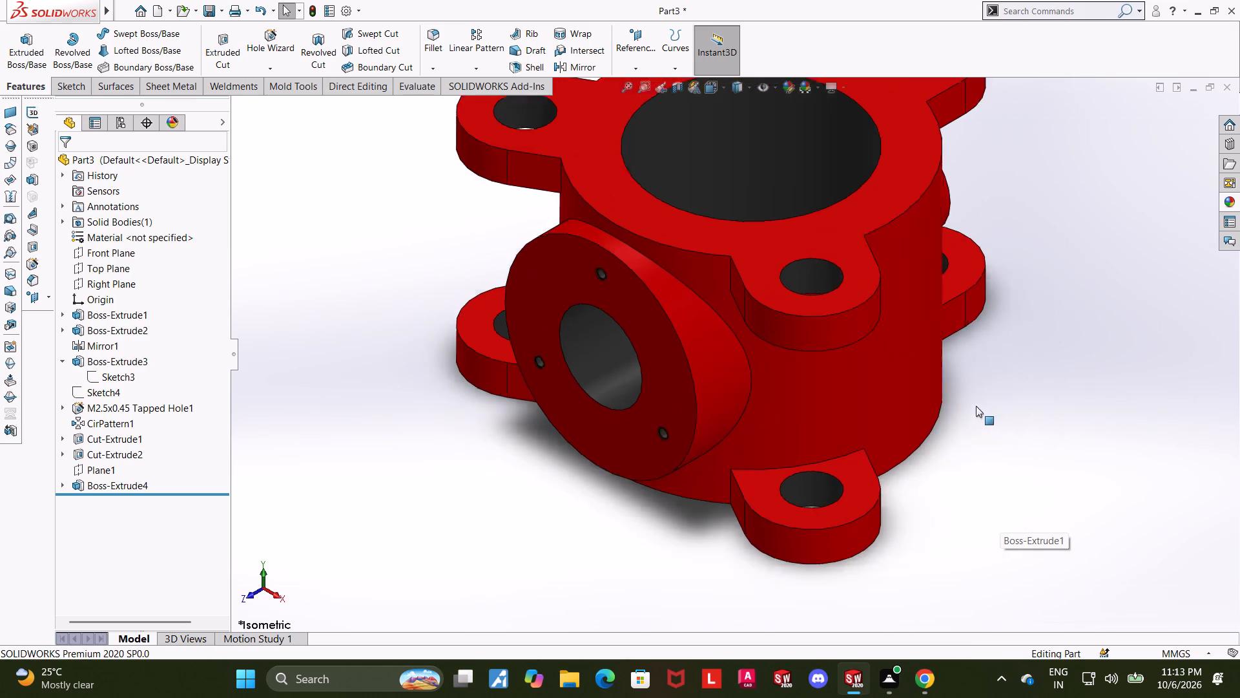
{"action": "scroll", "coordinate": [976, 406], "scroll_direction": "up", "scroll_amount": 1}
{"action": "scroll", "coordinate": [979, 255], "scroll_direction": "down", "scroll_amount": 1}
{"action": "scroll", "coordinate": [729, 335], "scroll_direction": "down", "scroll_amount": 1}
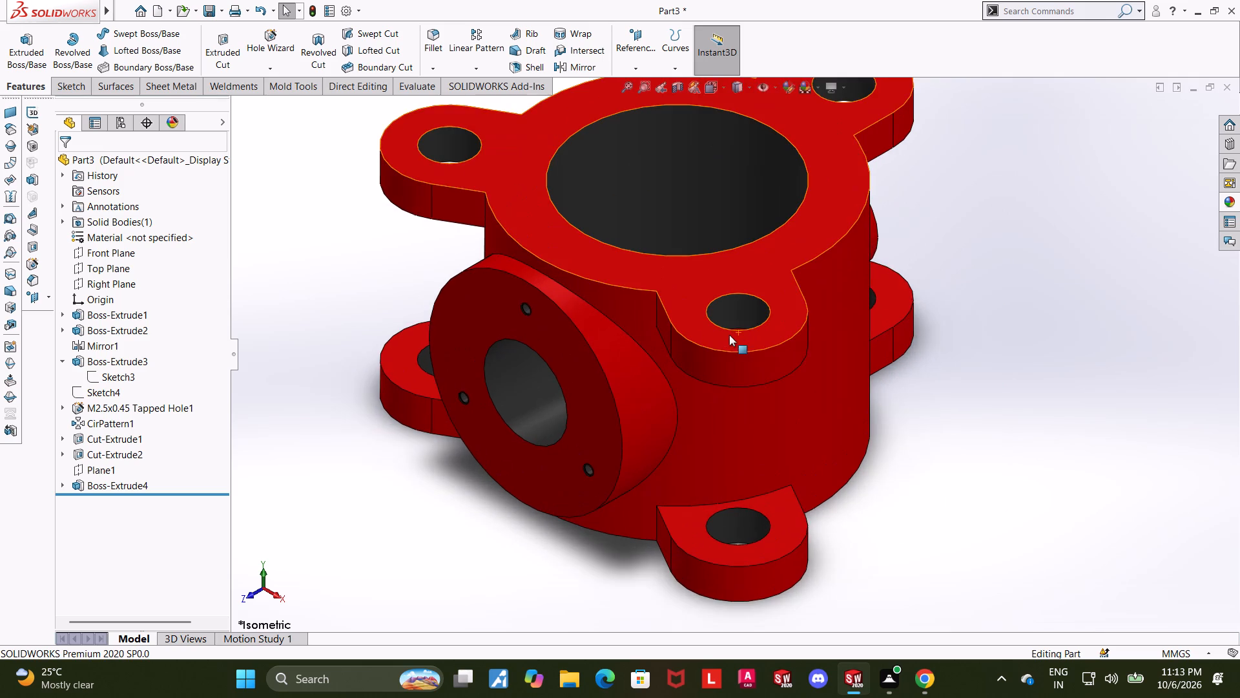
{"action": "scroll", "coordinate": [728, 343], "scroll_direction": "up", "scroll_amount": 2}
{"action": "scroll", "coordinate": [706, 323], "scroll_direction": "down", "scroll_amount": 1}
{"action": "scroll", "coordinate": [706, 323], "scroll_direction": "up", "scroll_amount": 1}
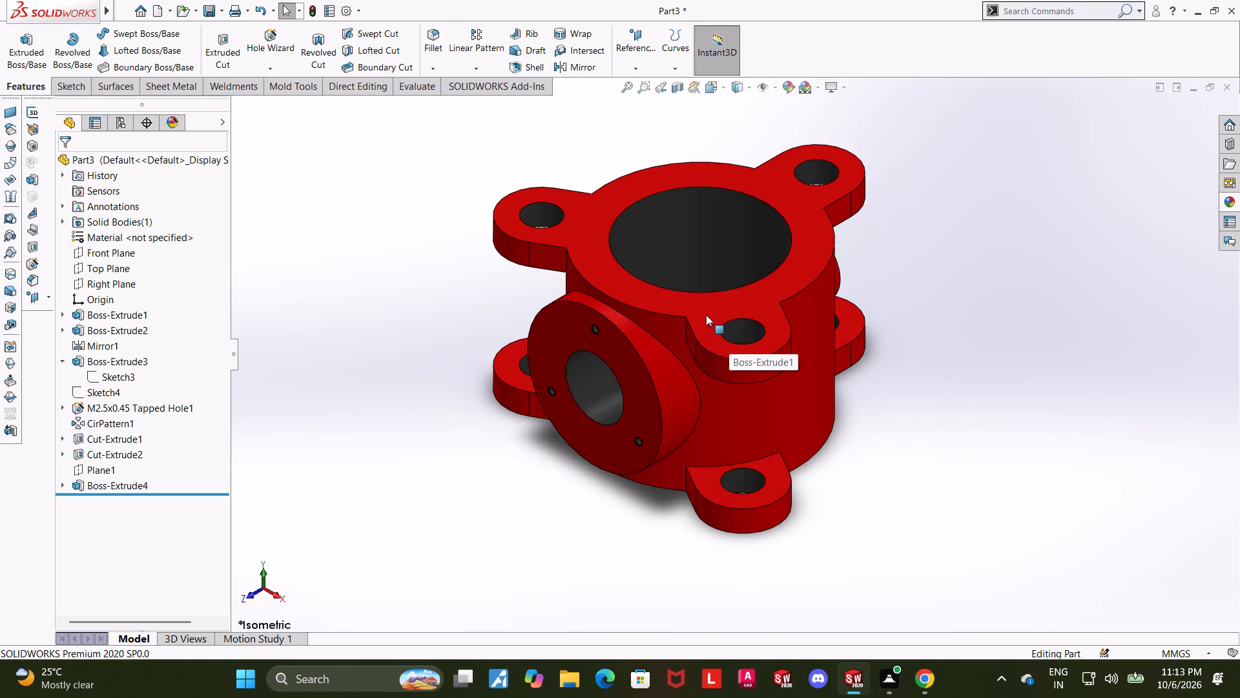
{"action": "scroll", "coordinate": [698, 245], "scroll_direction": "down", "scroll_amount": 1}
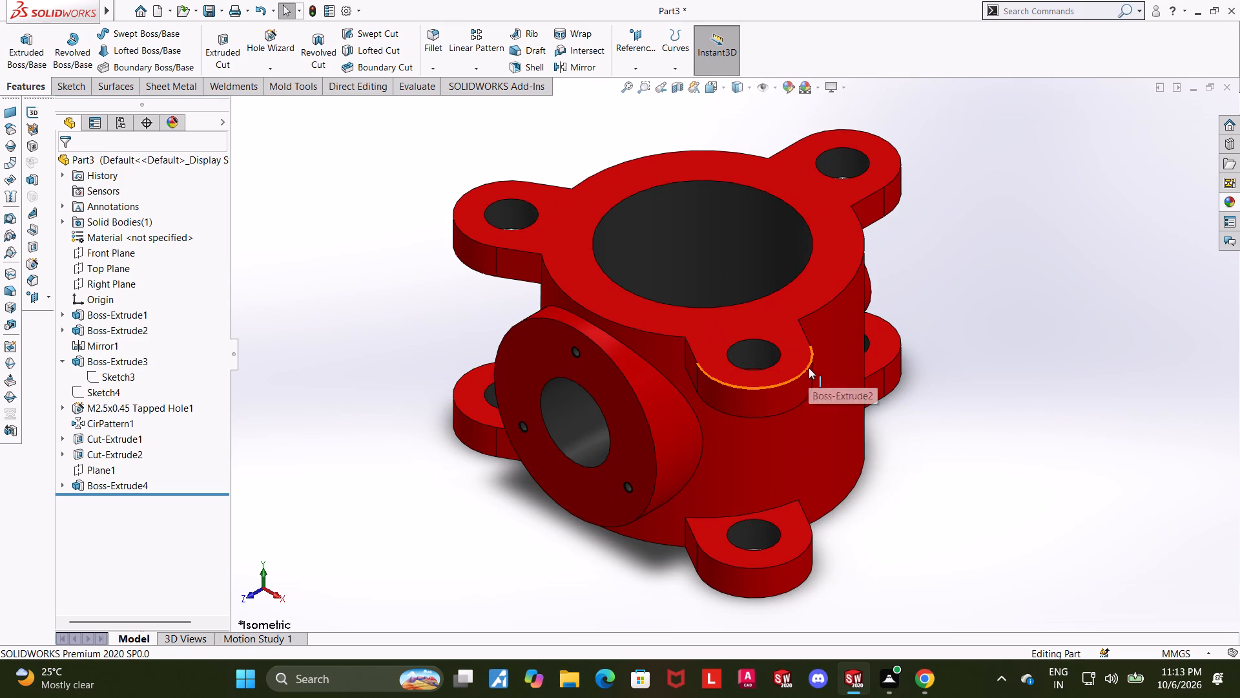
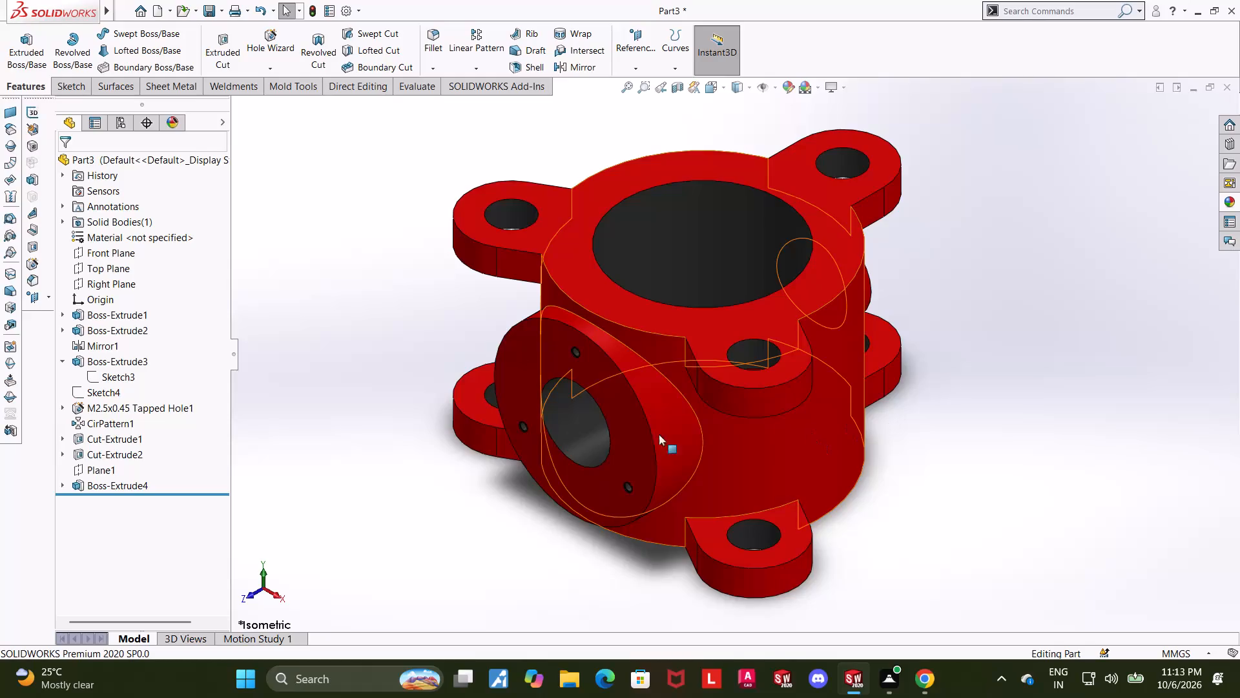
Examine Sketch3, the circular profile of Boss-Extrude3, and its diameter dimension against the side boss, finishing in front orientation.
{"action": "left_click", "coordinate": [98, 442]}
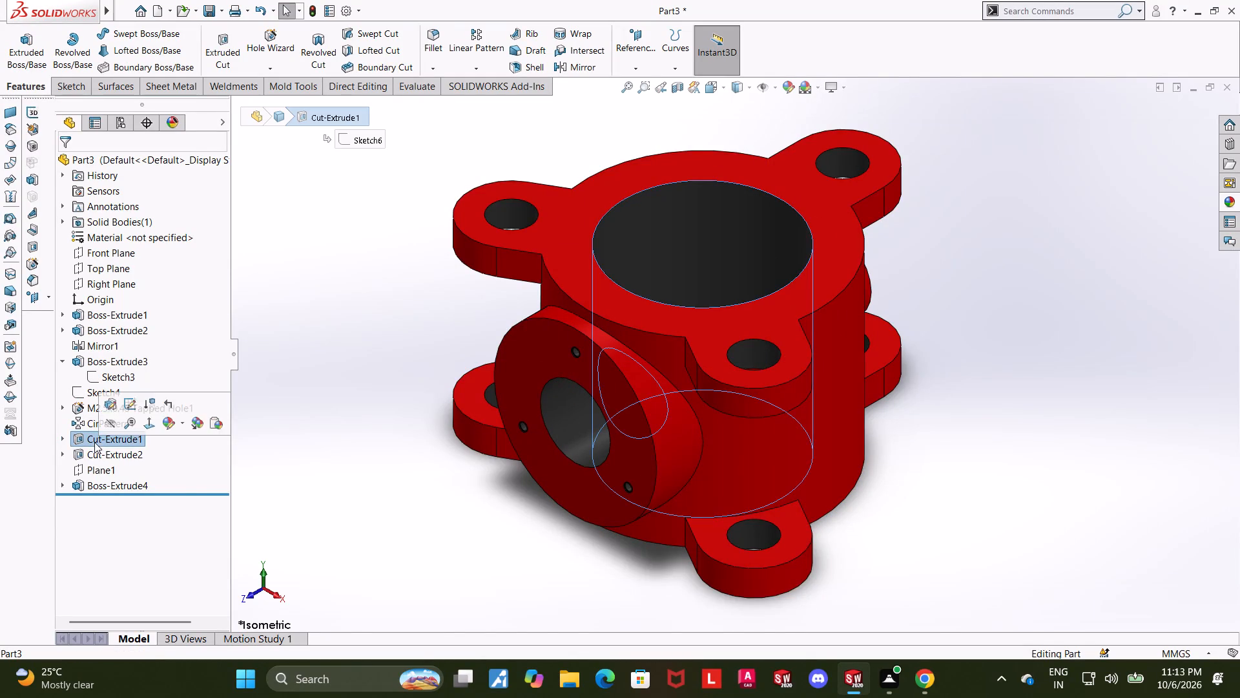
{"action": "left_click", "coordinate": [344, 485]}
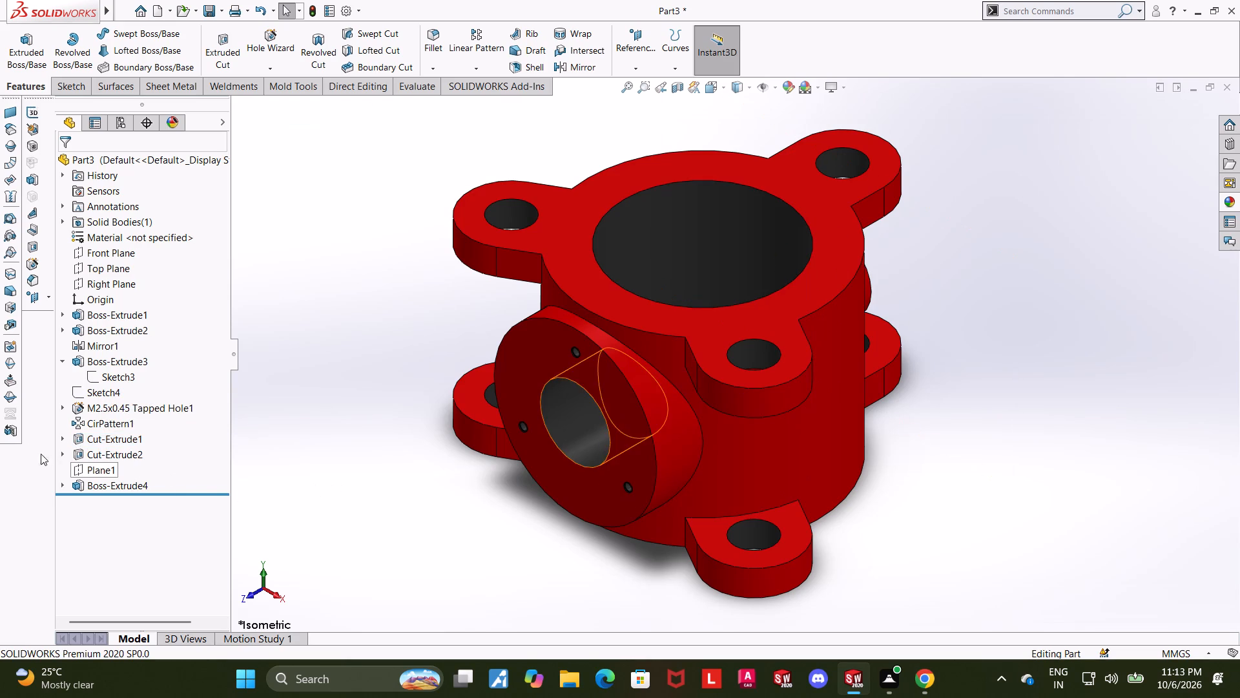
{"action": "left_click", "coordinate": [94, 375]}
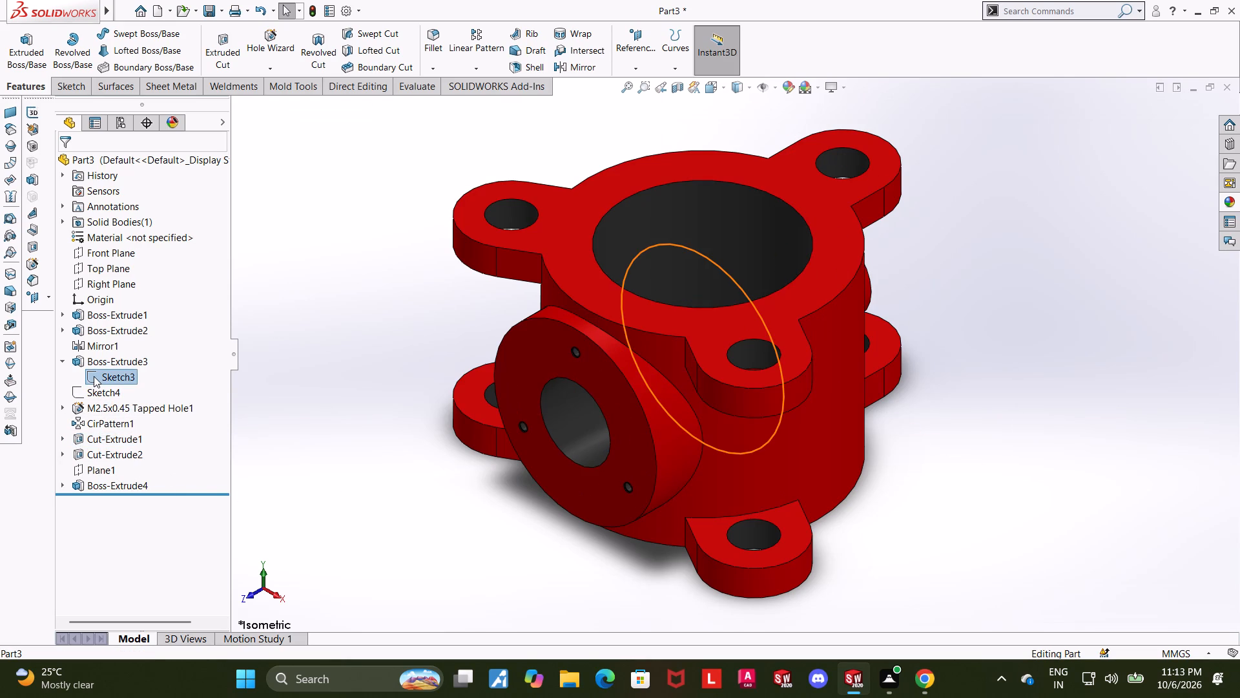
{"action": "scroll", "coordinate": [667, 249], "scroll_direction": "down", "scroll_amount": 5}
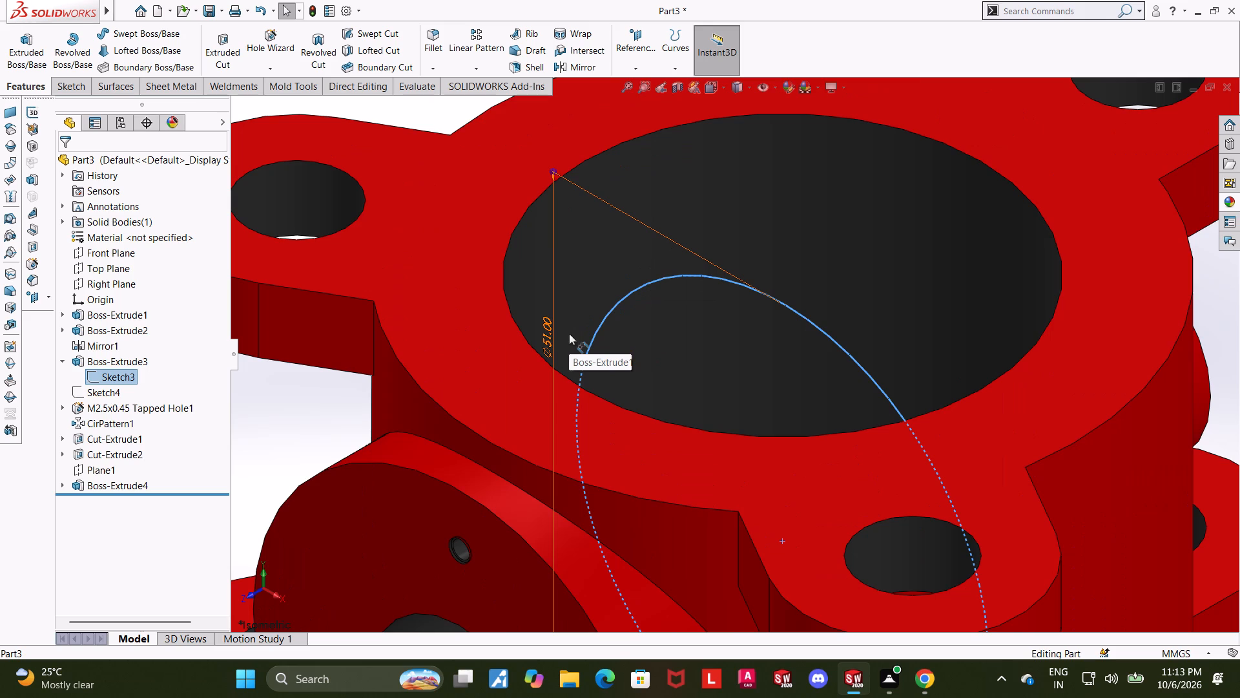
{"action": "scroll", "coordinate": [569, 333], "scroll_direction": "up", "scroll_amount": 4}
{"action": "scroll", "coordinate": [546, 383], "scroll_direction": "up", "scroll_amount": 2}
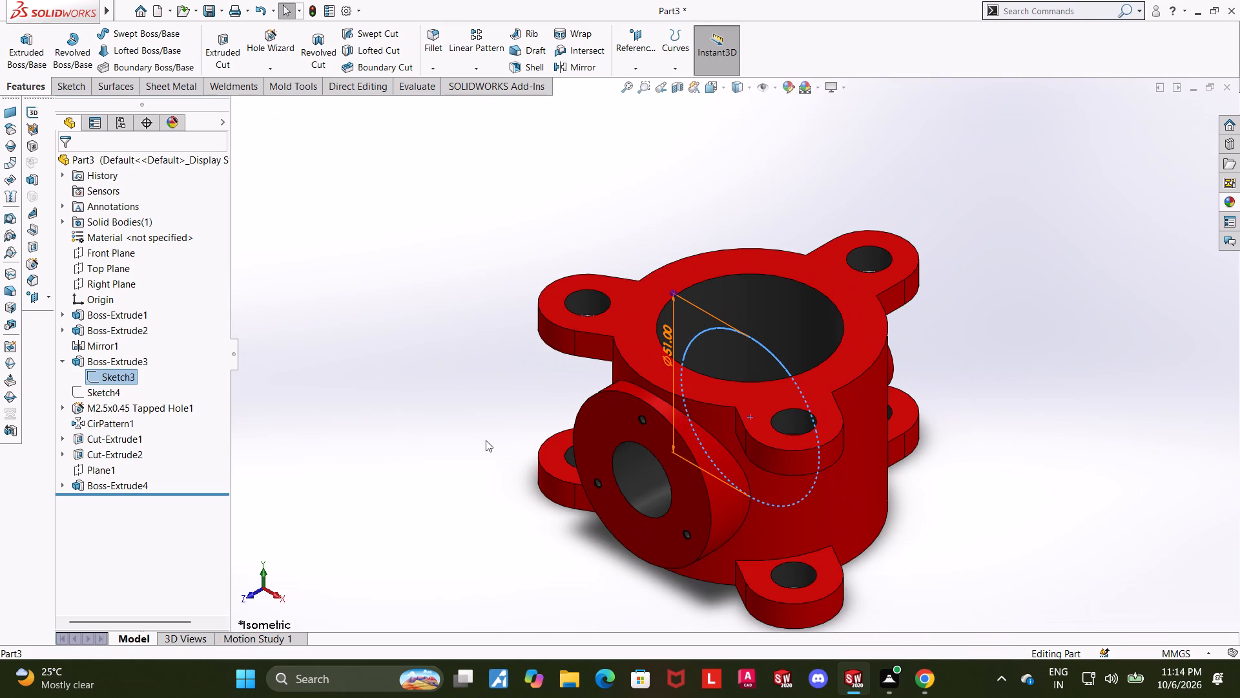
{"action": "left_click", "coordinate": [486, 440]}
{"action": "left_click", "coordinate": [130, 376]}
{"action": "middle_click_drag", "start_coordinate": [420, 488], "coordinate": [441, 416]}
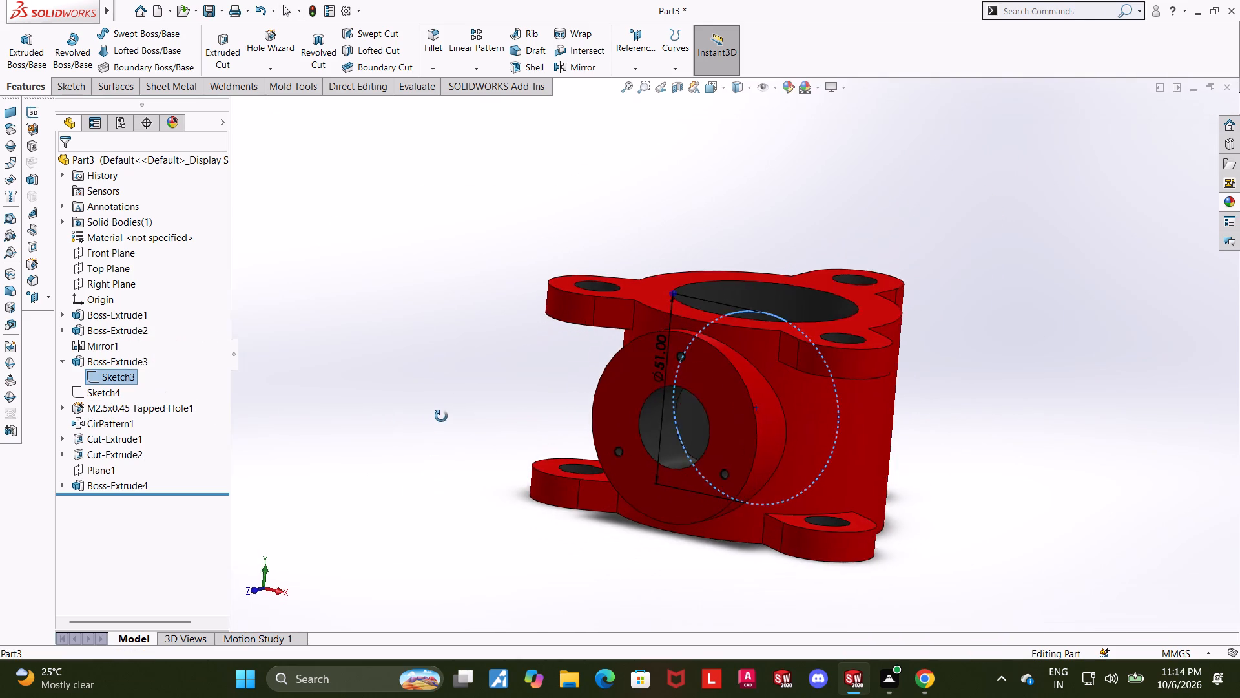
{"action": "middle_click_drag", "start_coordinate": [441, 416], "coordinate": [455, 415]}
{"action": "left_click", "coordinate": [716, 92]}
{"action": "left_click", "coordinate": [547, 491]}
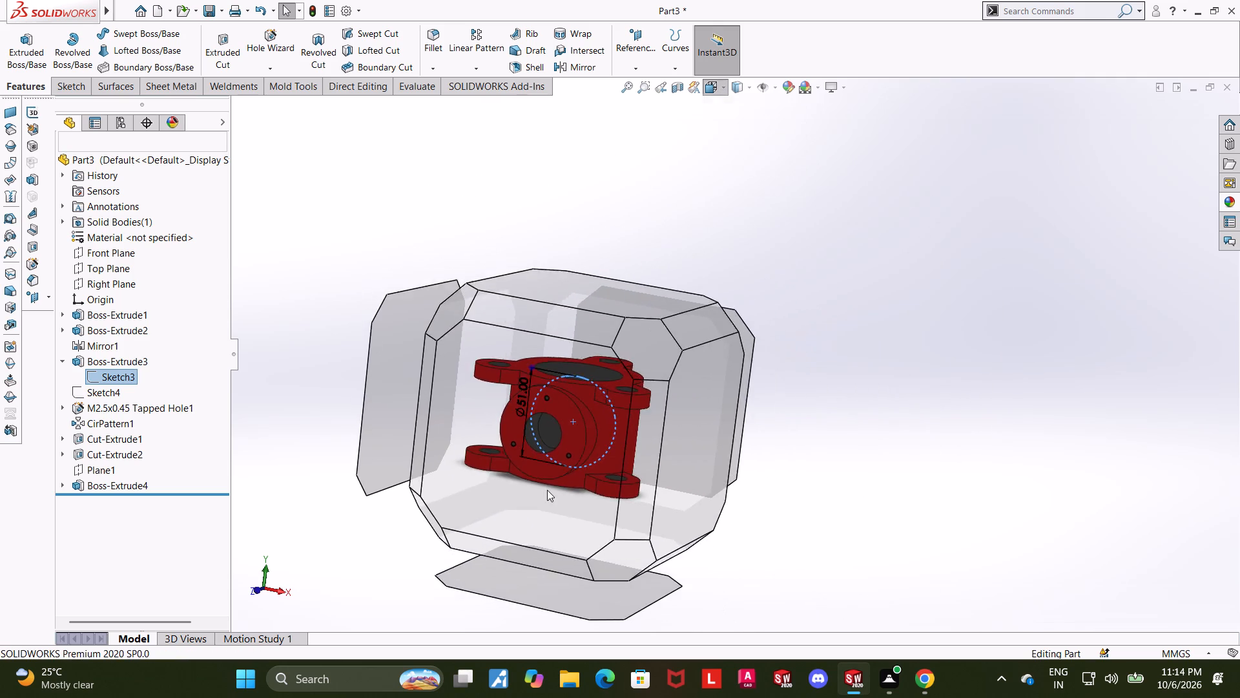
{"action": "scroll", "coordinate": [932, 354], "scroll_direction": "down", "scroll_amount": 1}
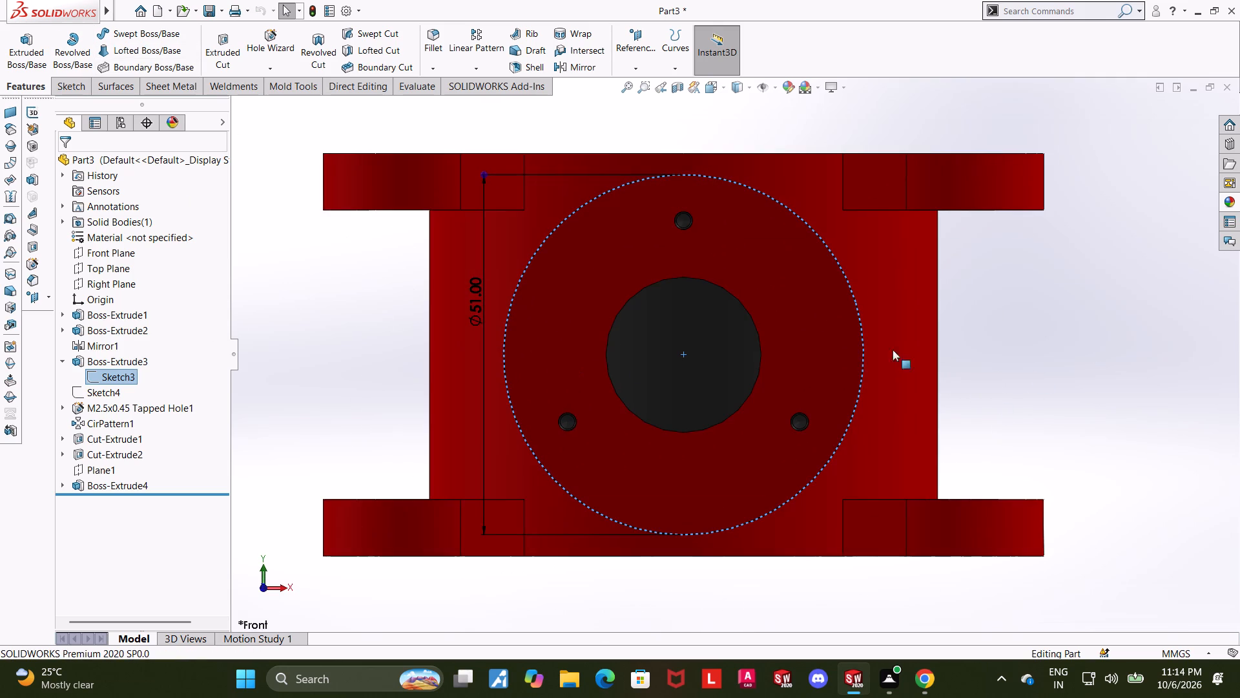
Deselect the sketch, return to isometric orientation and examine the whole part with its side boss and lugs.
{"action": "scroll", "coordinate": [1131, 350], "scroll_direction": "up", "scroll_amount": 2}
{"action": "middle_click_drag", "start_coordinate": [1104, 328], "coordinate": [1072, 372]}
{"action": "left_click", "coordinate": [1072, 361]}
{"action": "key", "text": "ctrl+7"}
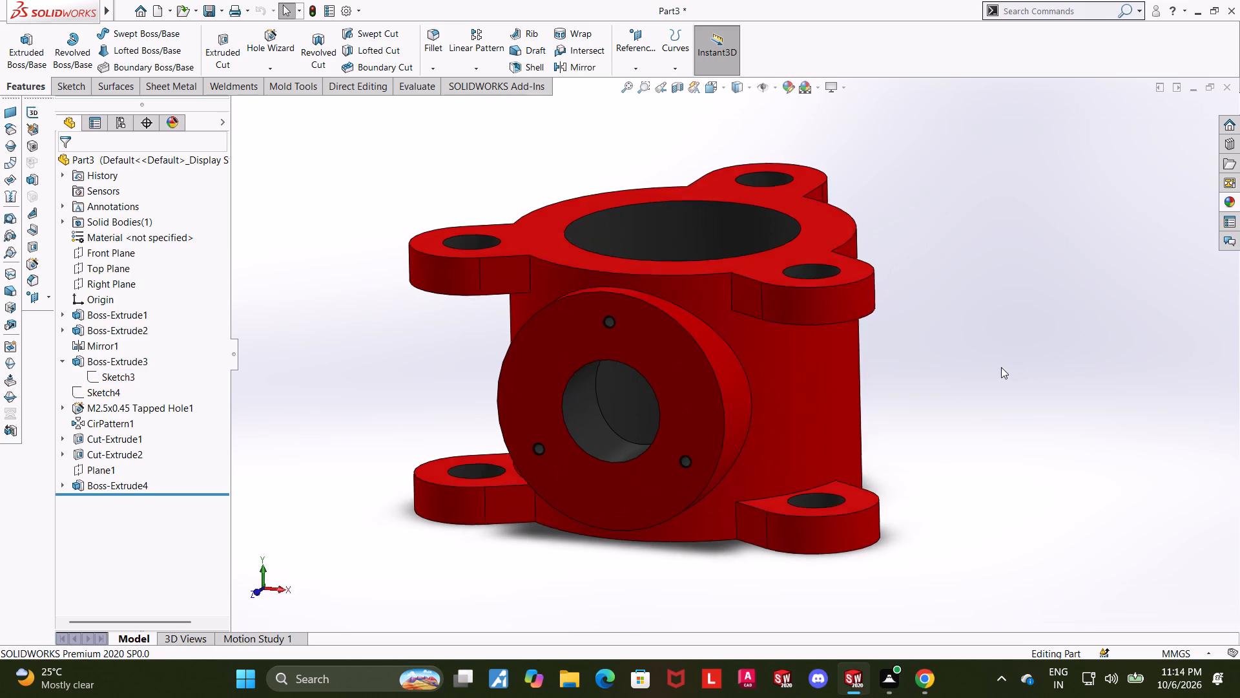
{"action": "scroll", "coordinate": [809, 406], "scroll_direction": "down", "scroll_amount": 2}
{"action": "scroll", "coordinate": [759, 412], "scroll_direction": "up", "scroll_amount": 1}
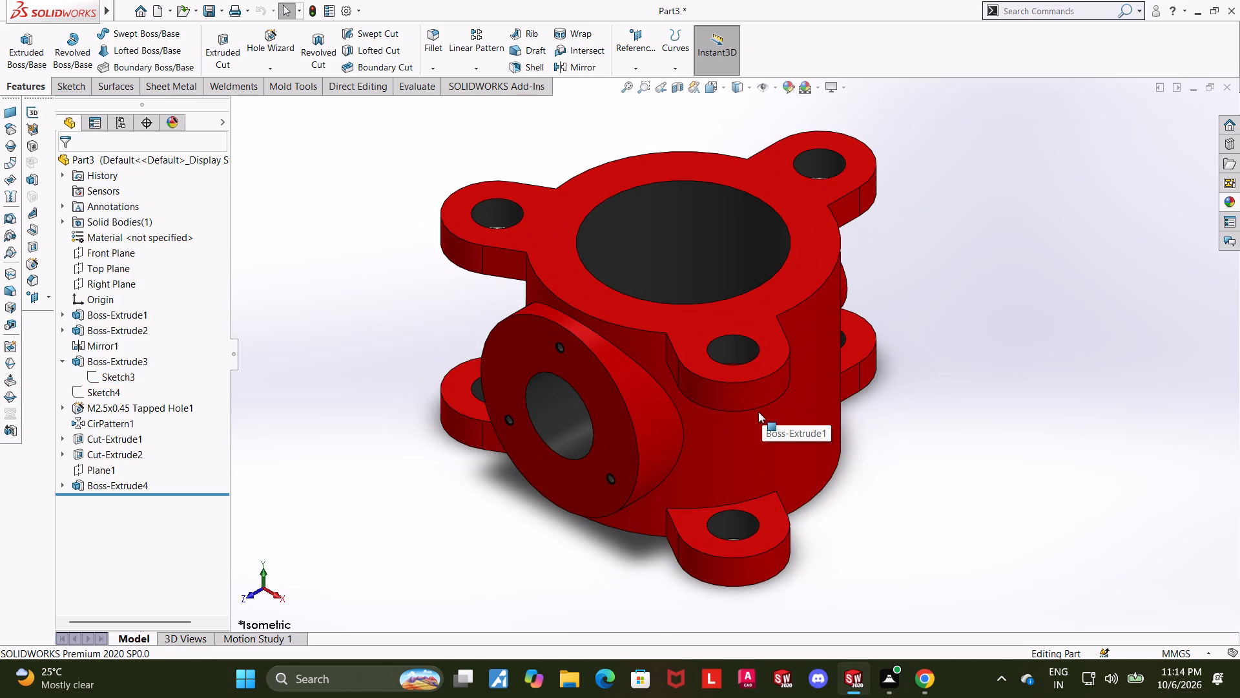
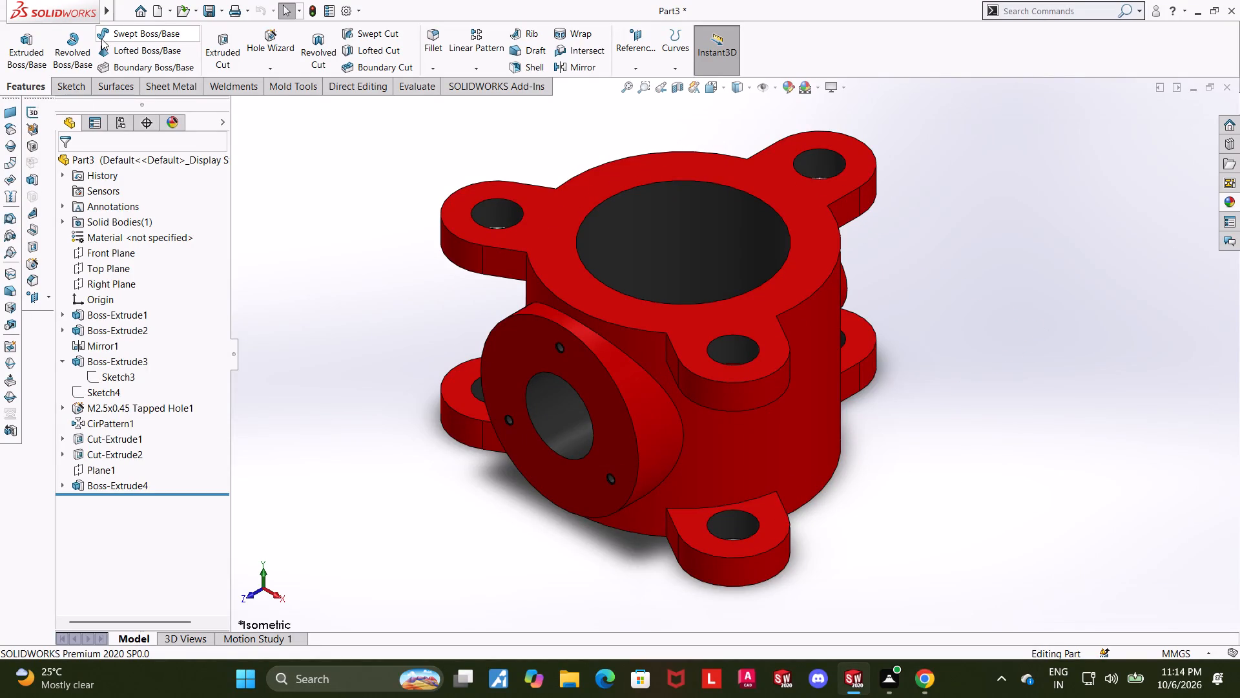
Save the part in the Downloads folder as a SOLIDWORKS Part file named valve body.
{"action": "left_click", "coordinate": [170, 185]}
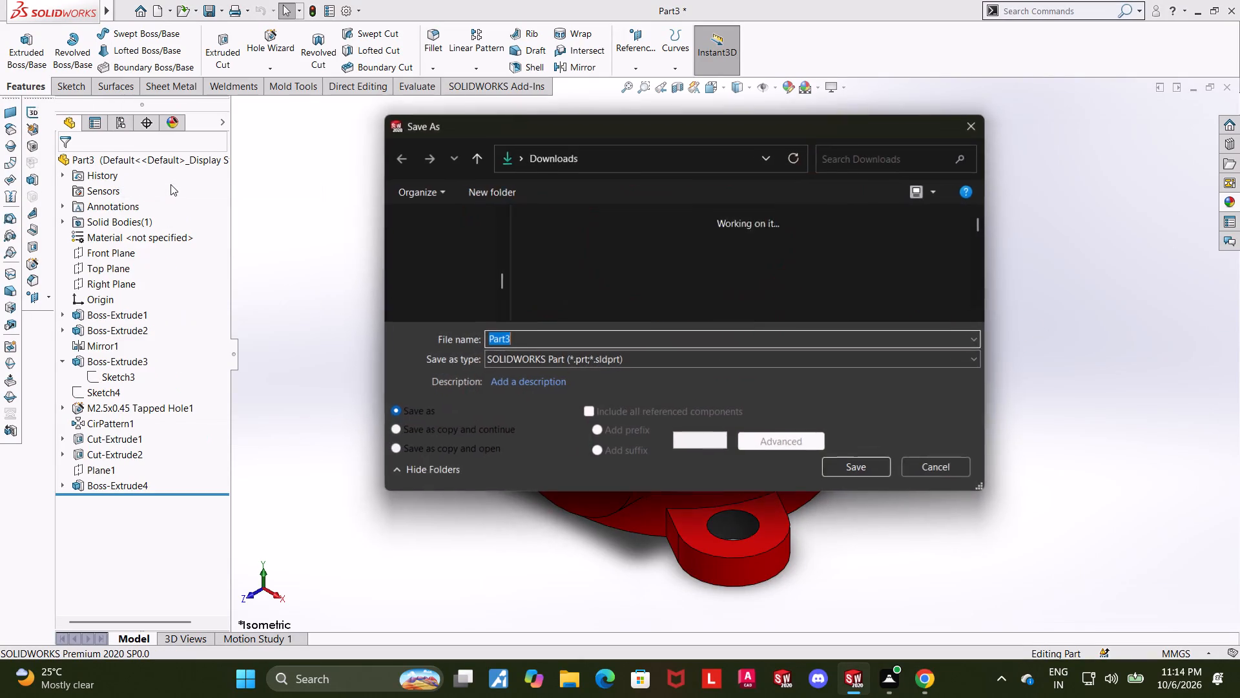
{"action": "left_click", "coordinate": [980, 126]}
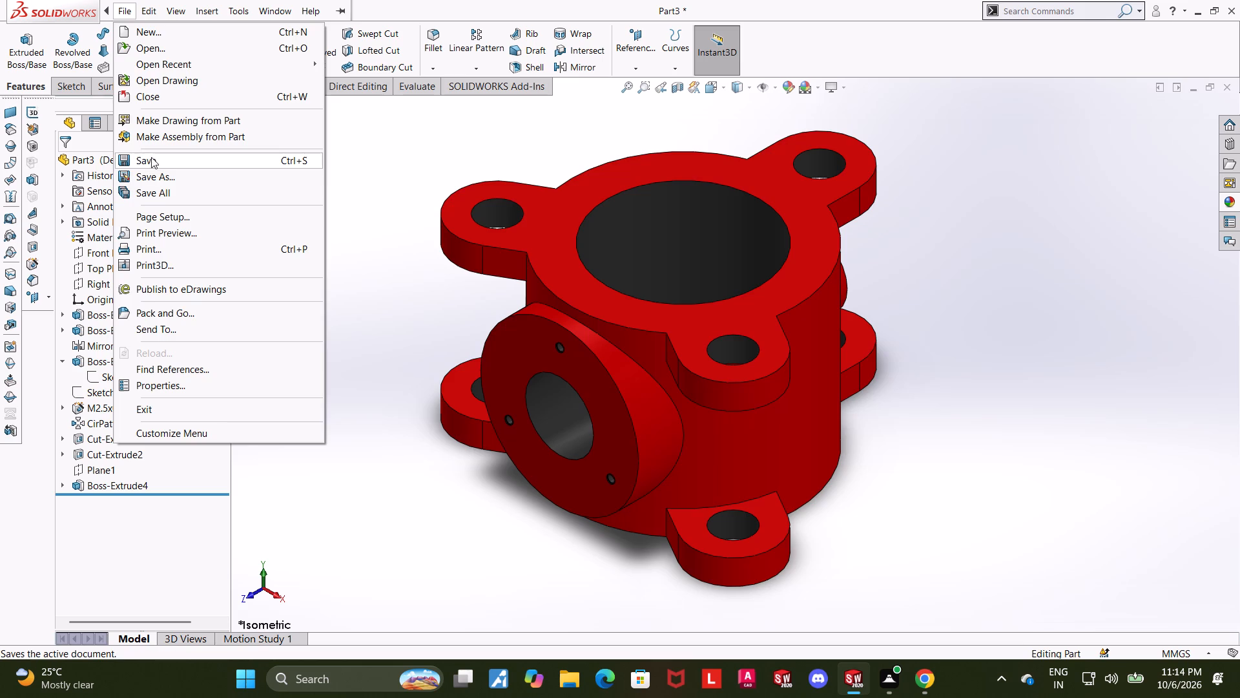
{"action": "left_click", "coordinate": [156, 172]}
{"action": "type", "text": "valve body"}
{"action": "key", "text": "space"}
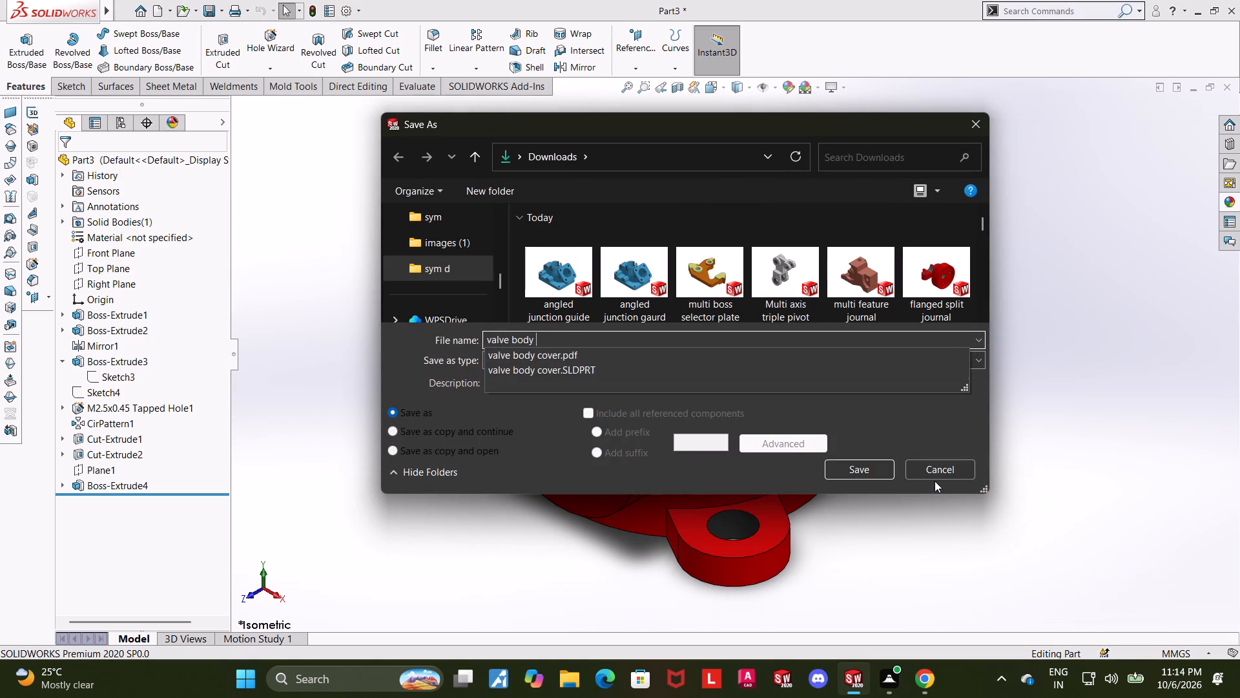
{"action": "left_click", "coordinate": [874, 472]}
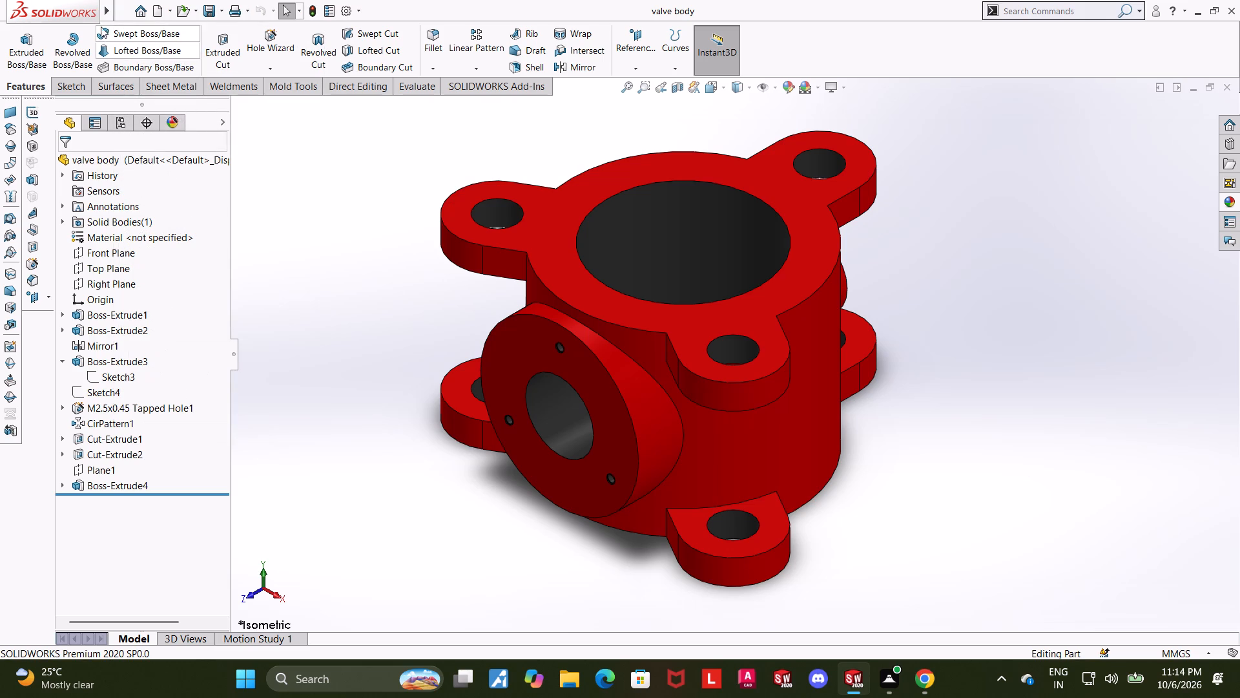
Export the part to the Downloads folder in Adobe Portable Document Format (*.pdf) with the name valve body.
{"action": "left_click", "coordinate": [149, 174]}
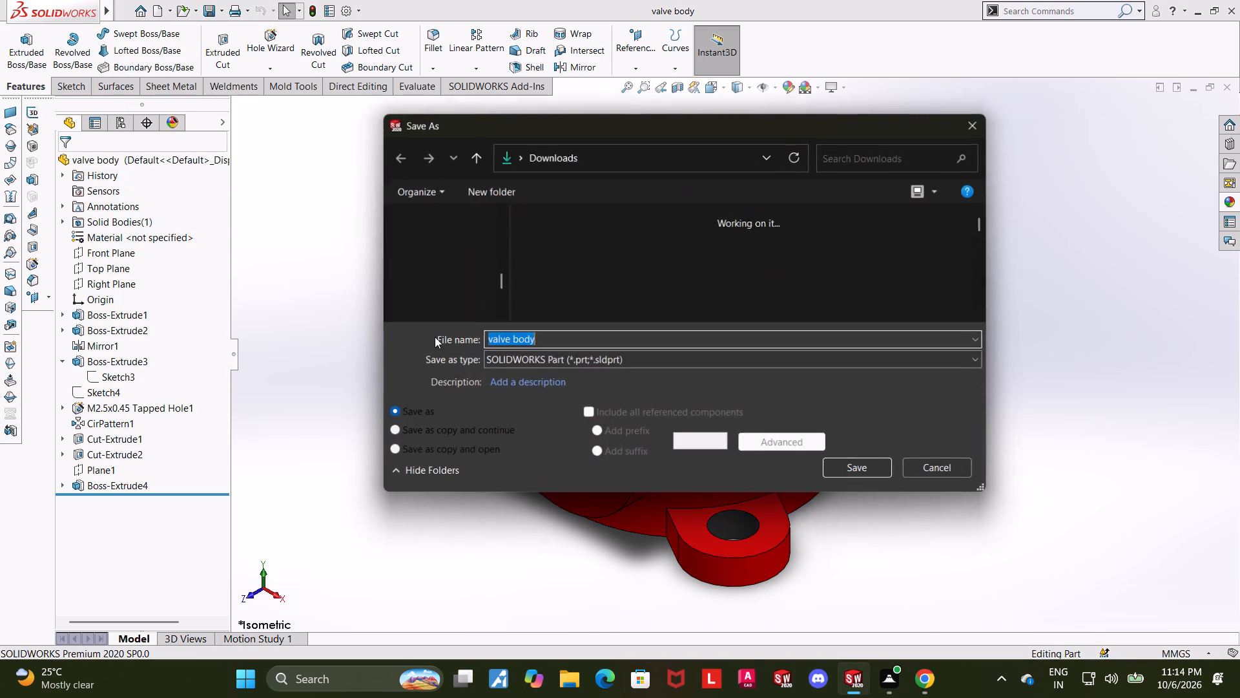
{"action": "left_click", "coordinate": [499, 358]}
{"action": "left_click", "coordinate": [614, 92]}
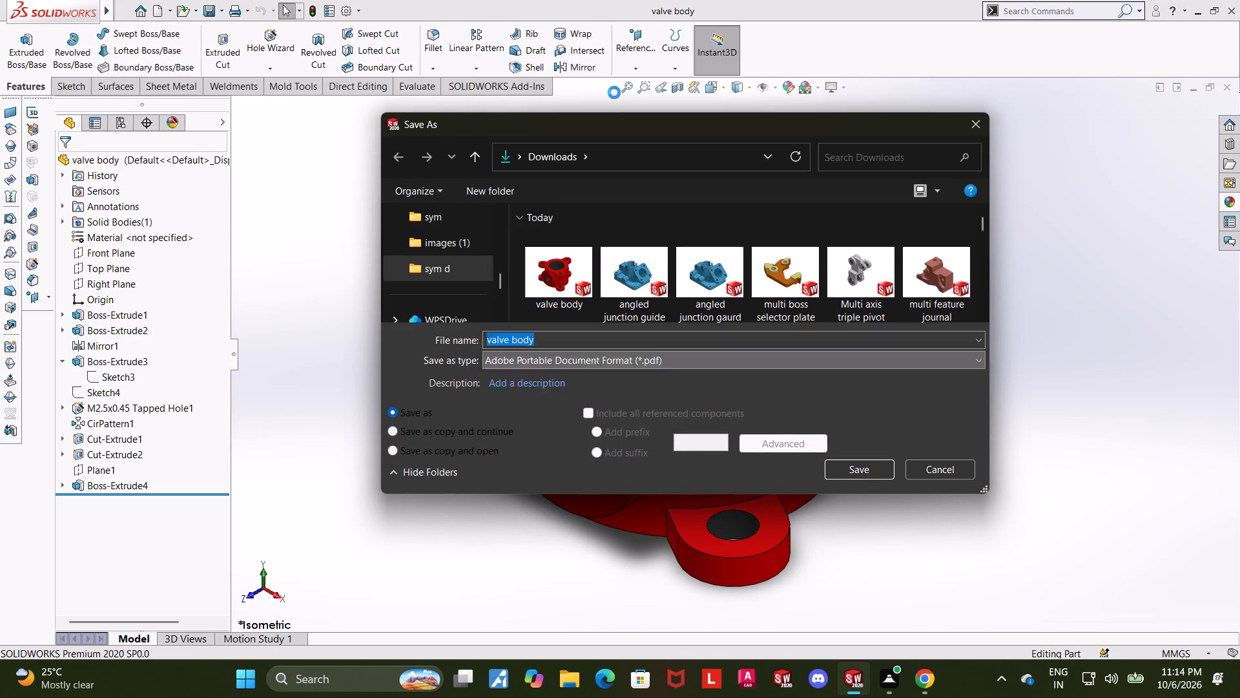
{"action": "left_click", "coordinate": [862, 500]}
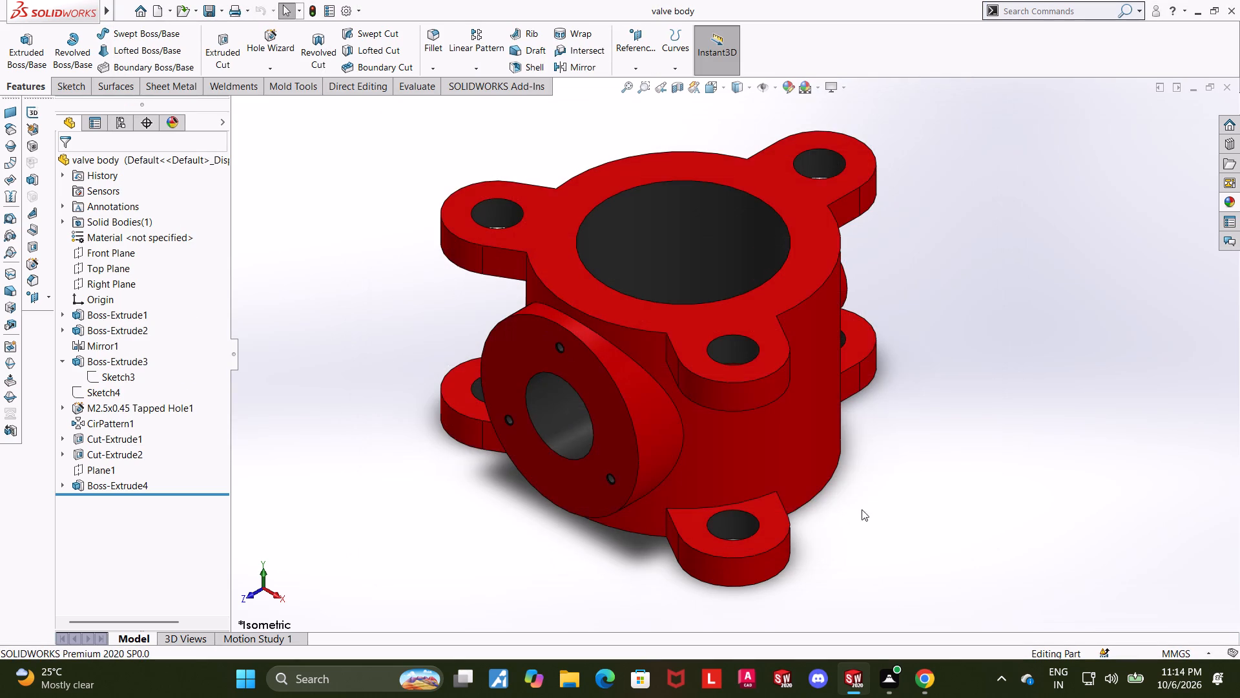